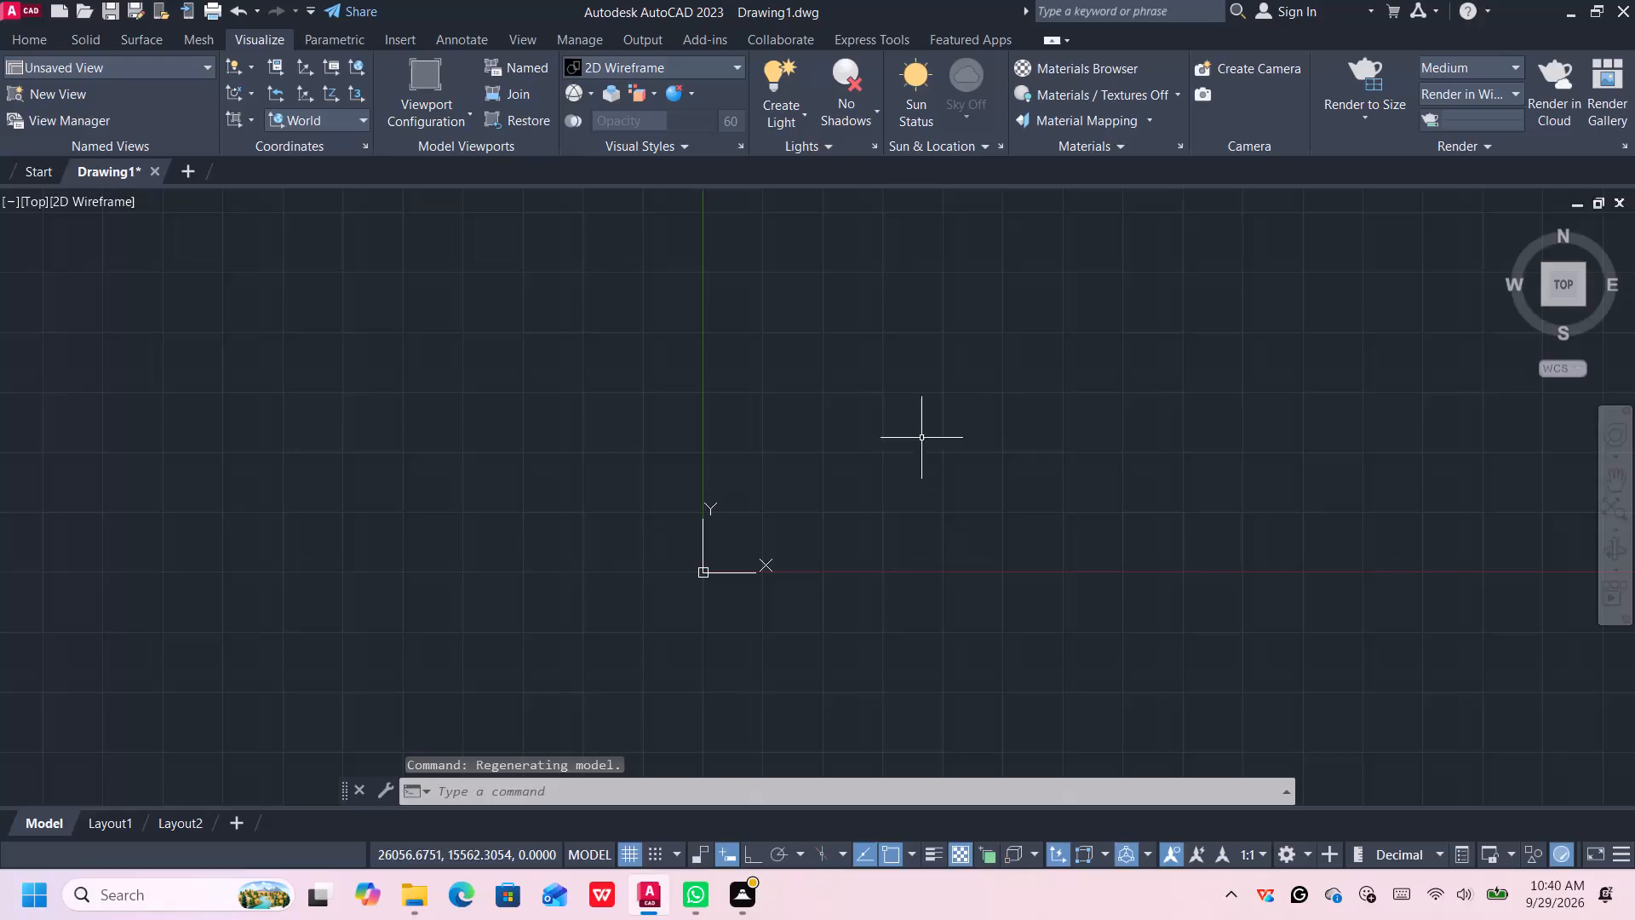
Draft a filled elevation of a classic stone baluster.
Attach stone.pdf from the Desktop's fuji > AUTO CAD > stone folder as a PDF underlay at 0,0,0 with scale 1.
middle_drag(967, 405, 241, 630)
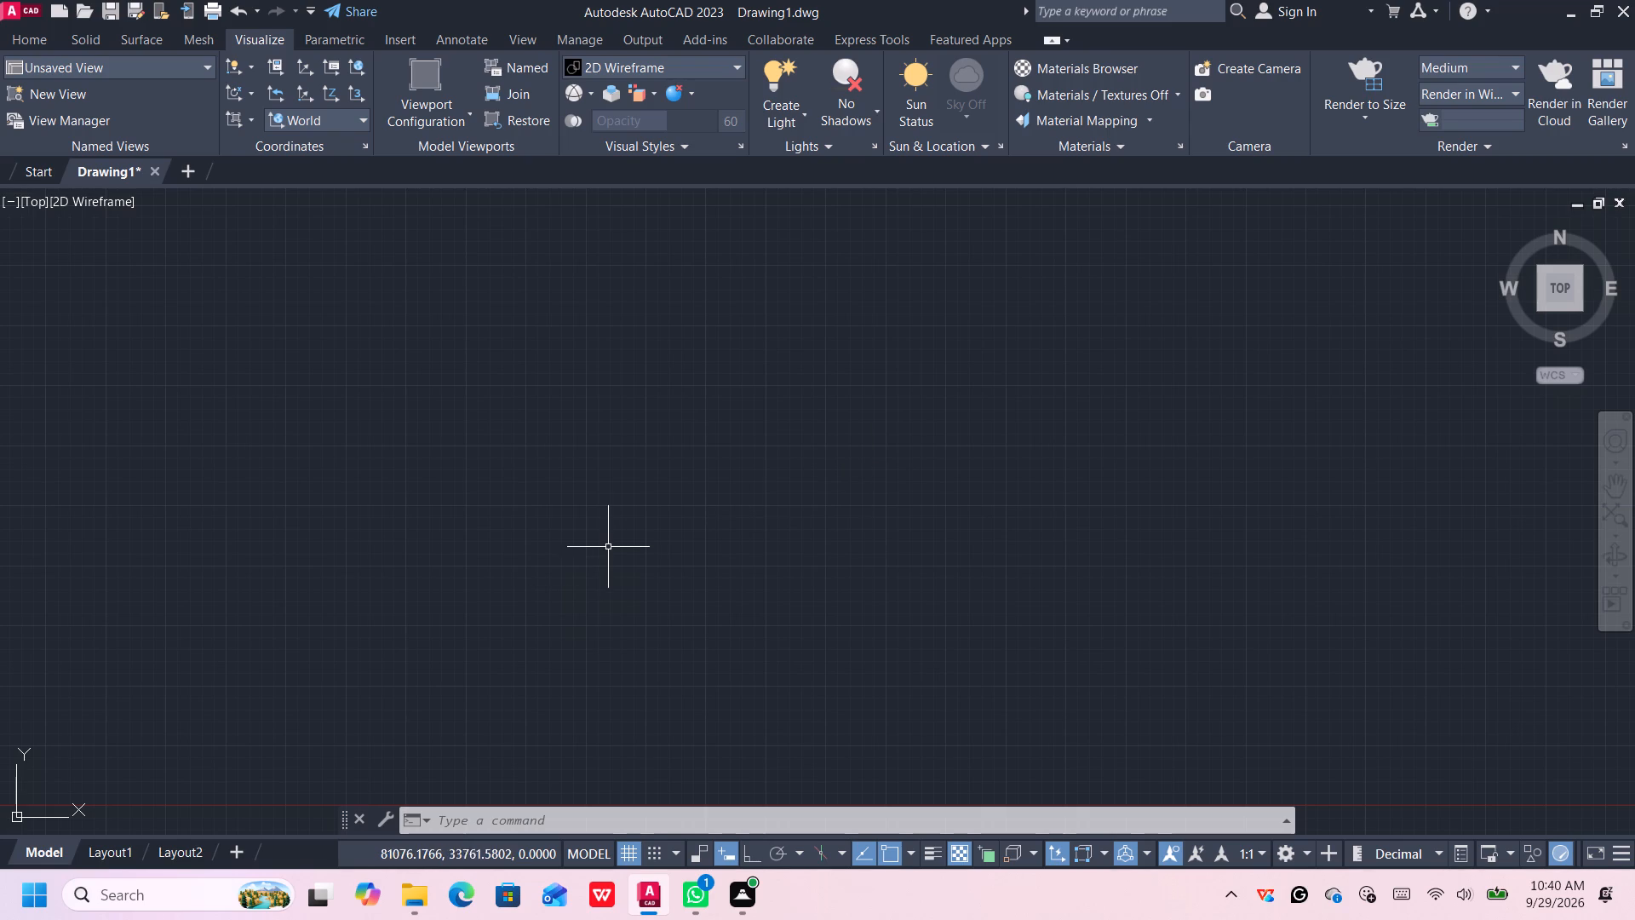
key(p)
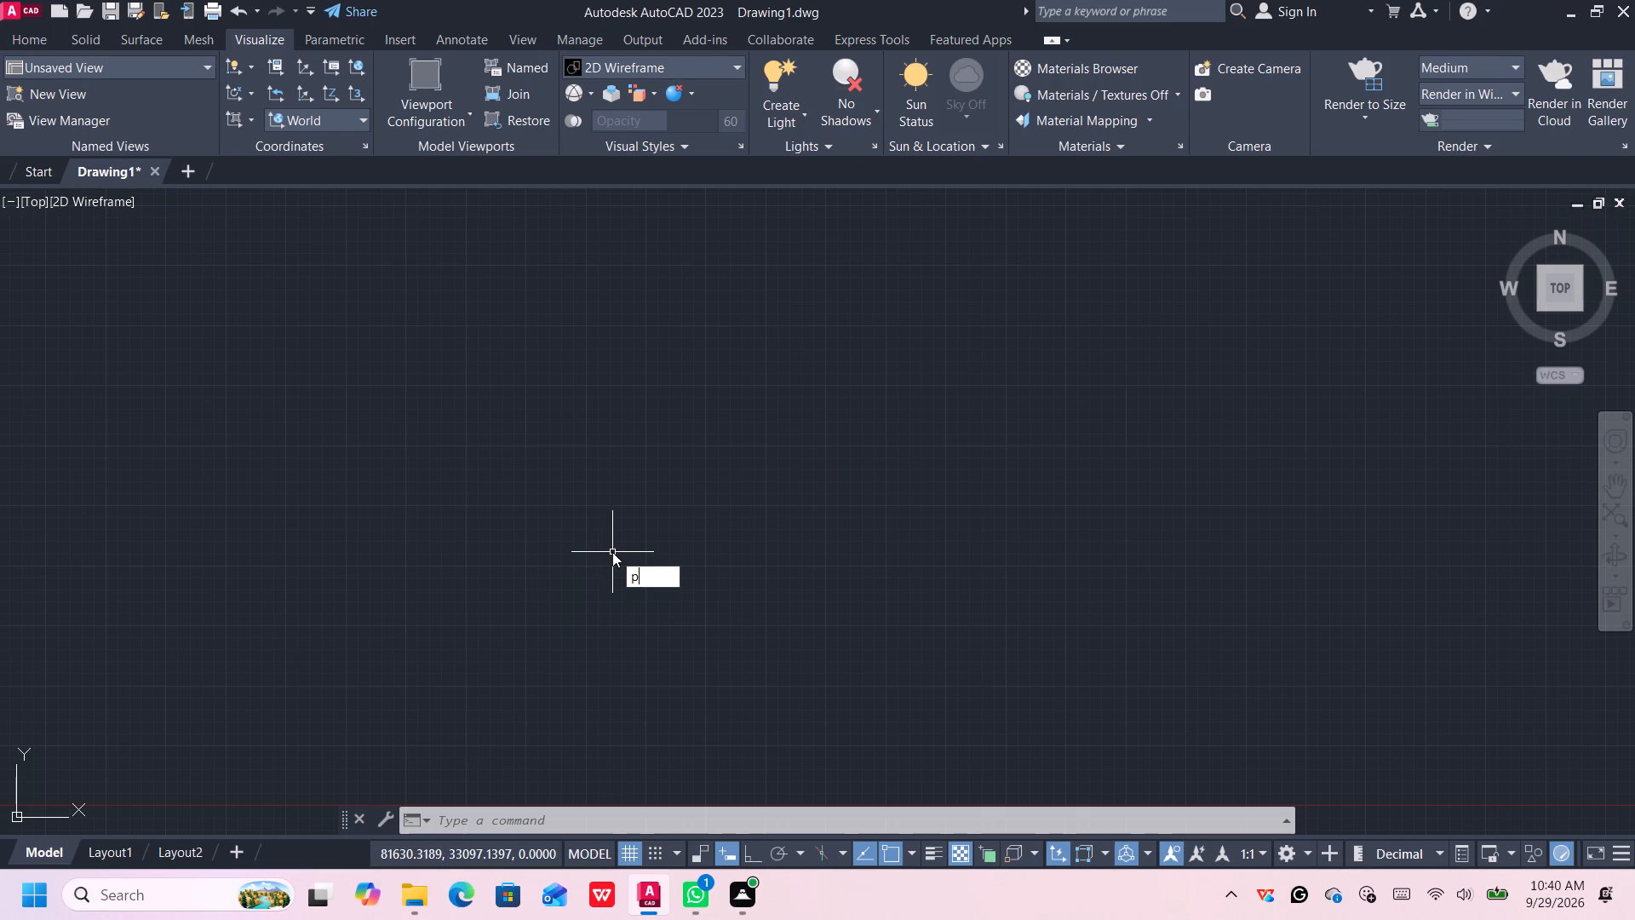
text(df)
click(689, 596)
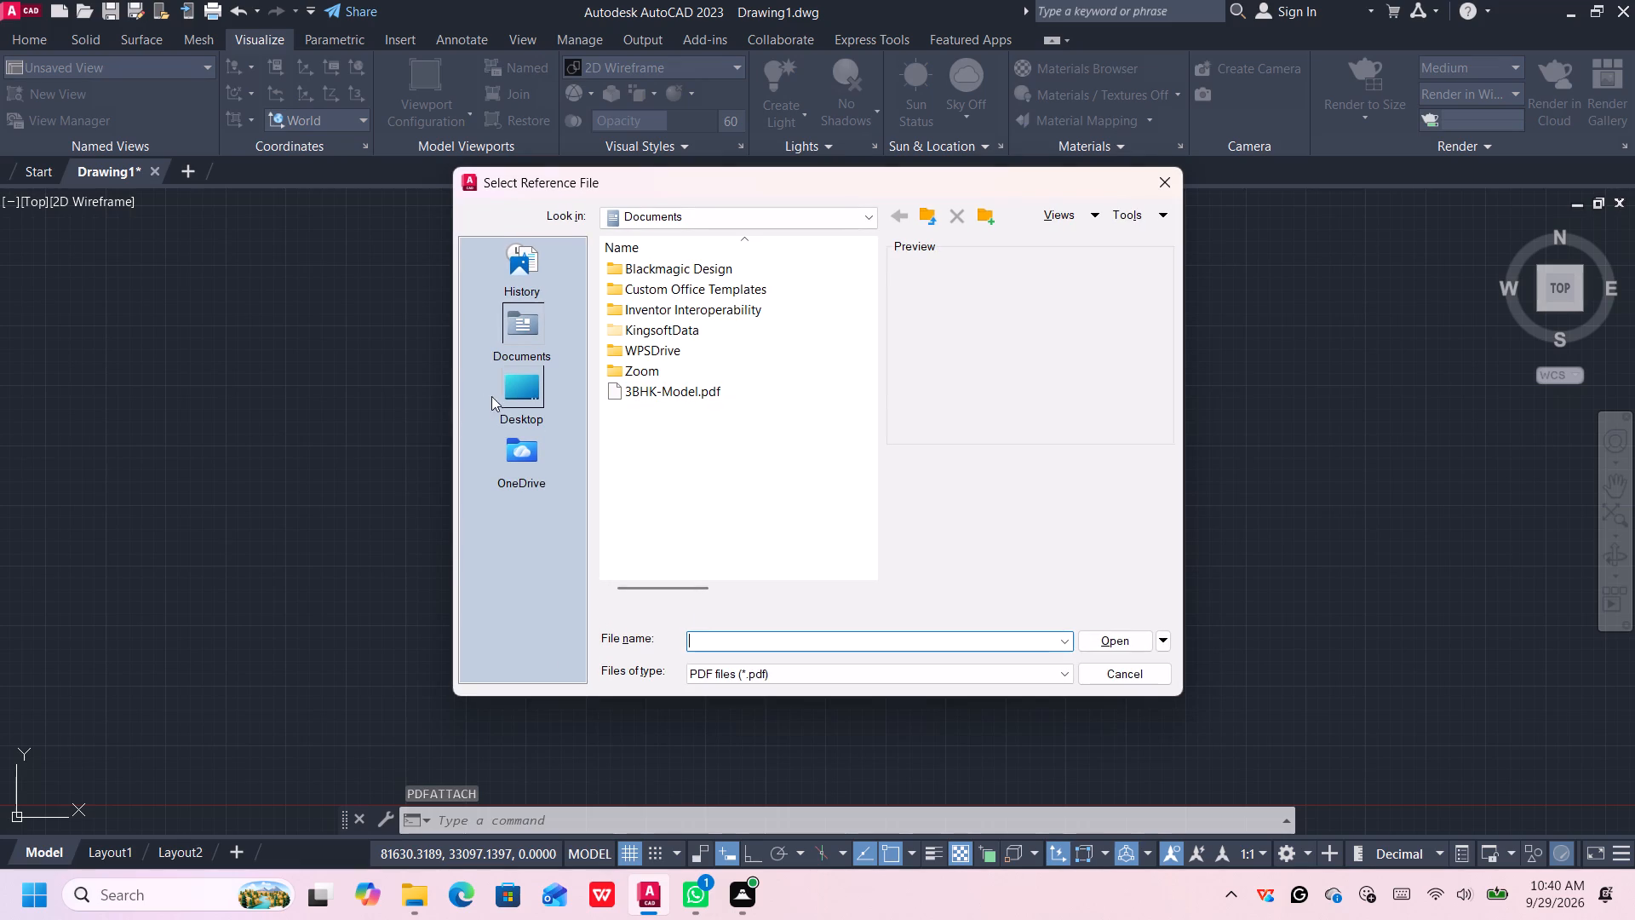
click(507, 391)
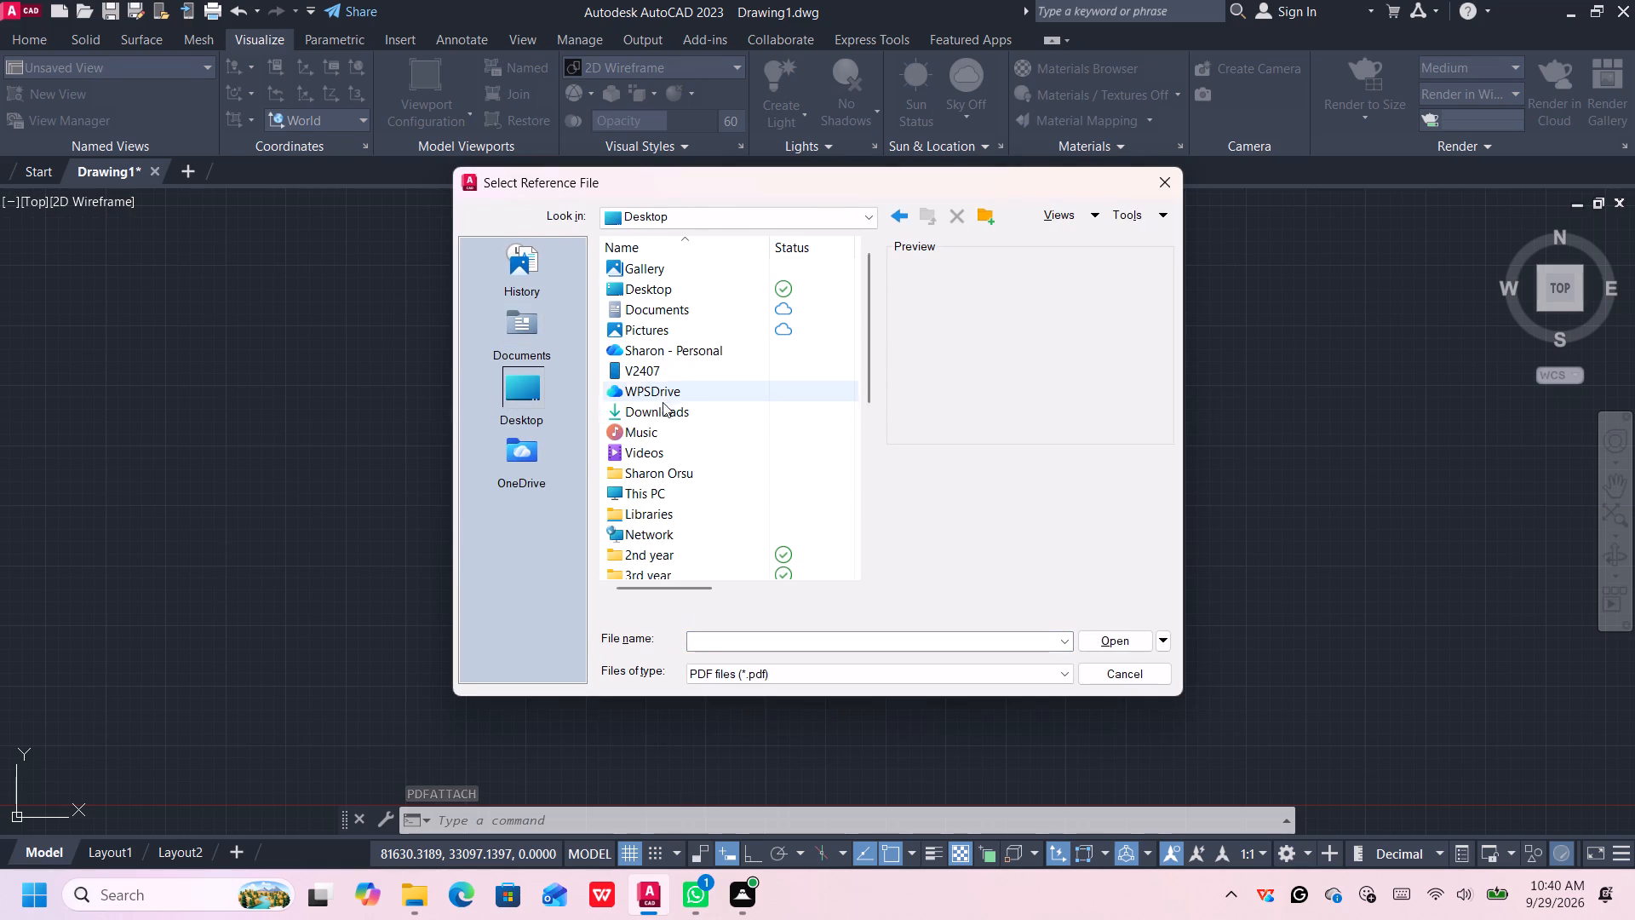
scroll(688, 434, down, 3)
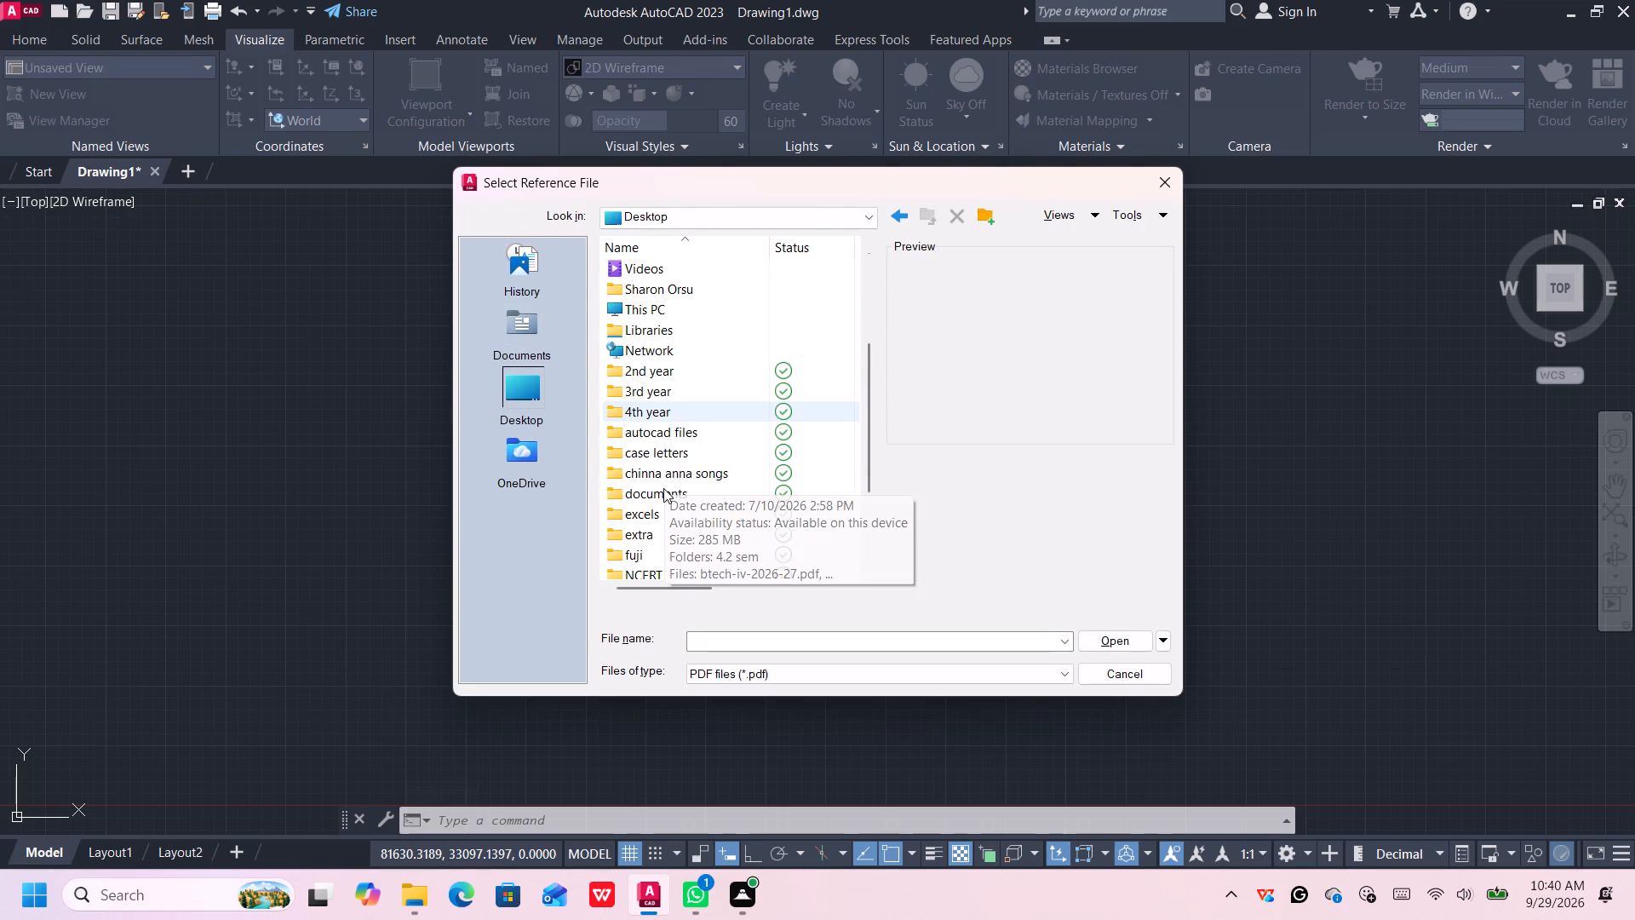
double_click(656, 551)
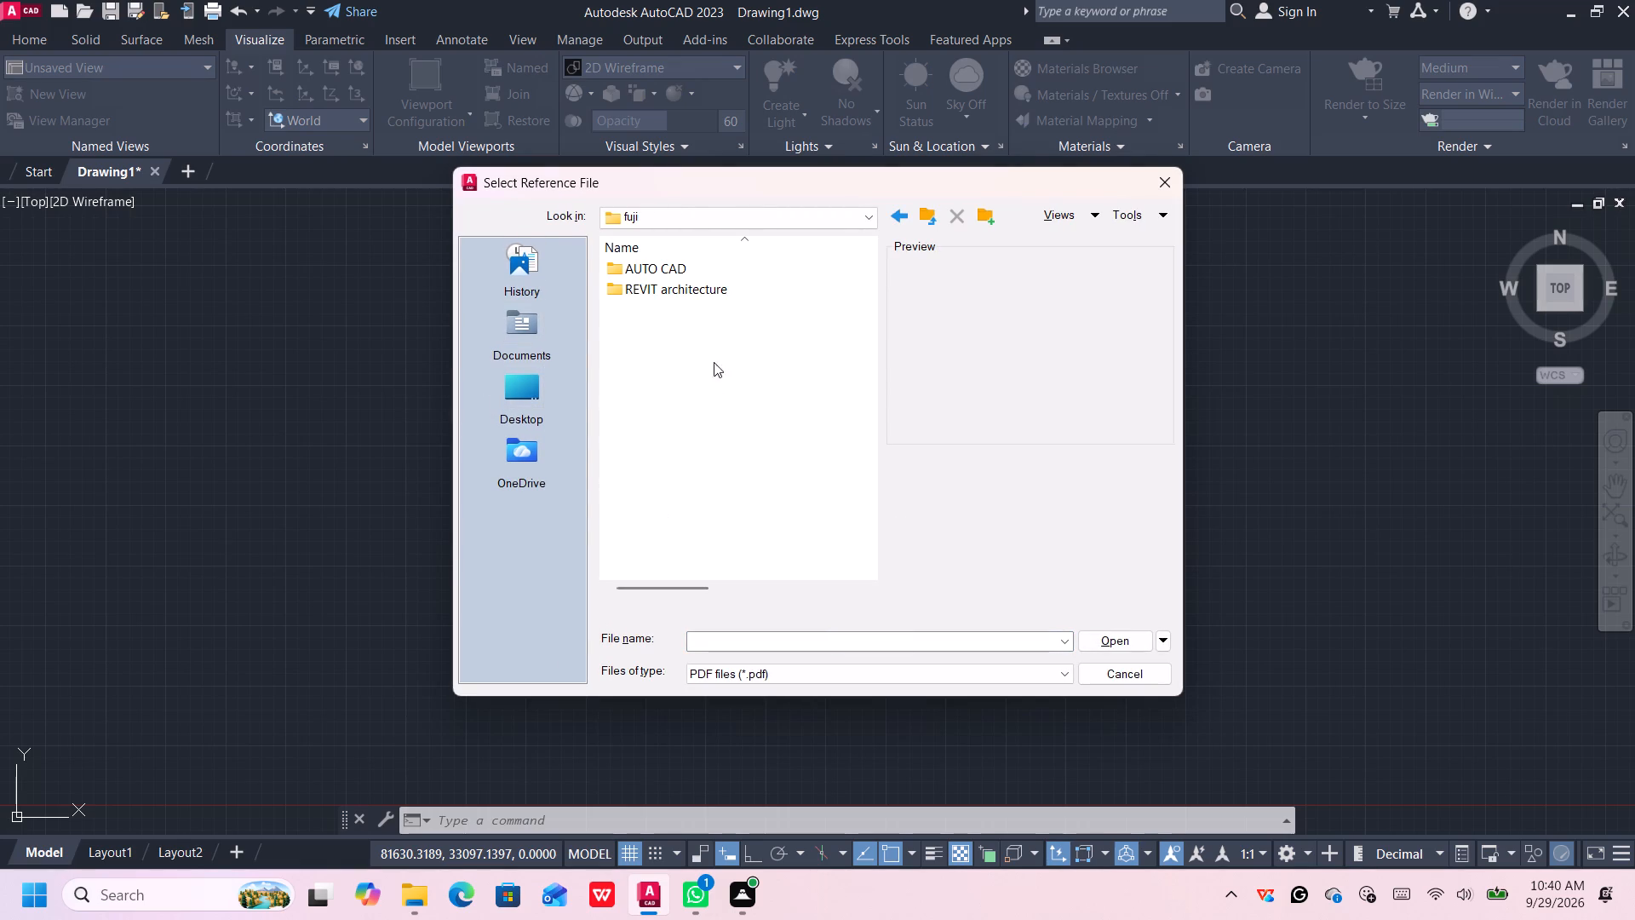
double_click(739, 268)
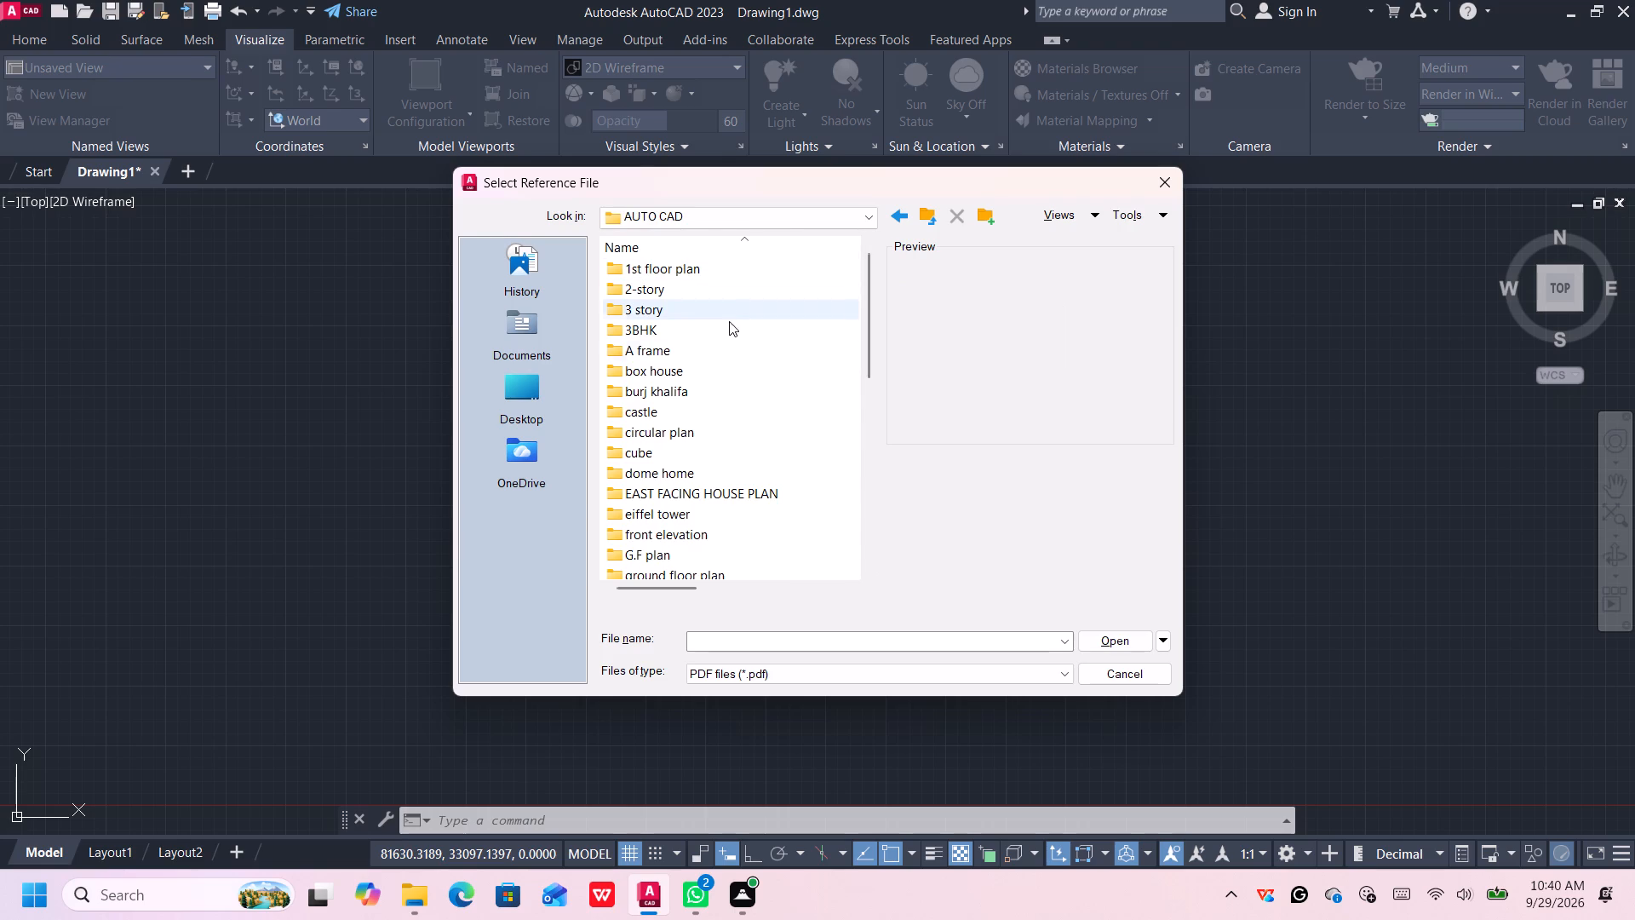
scroll(729, 492, down, 8)
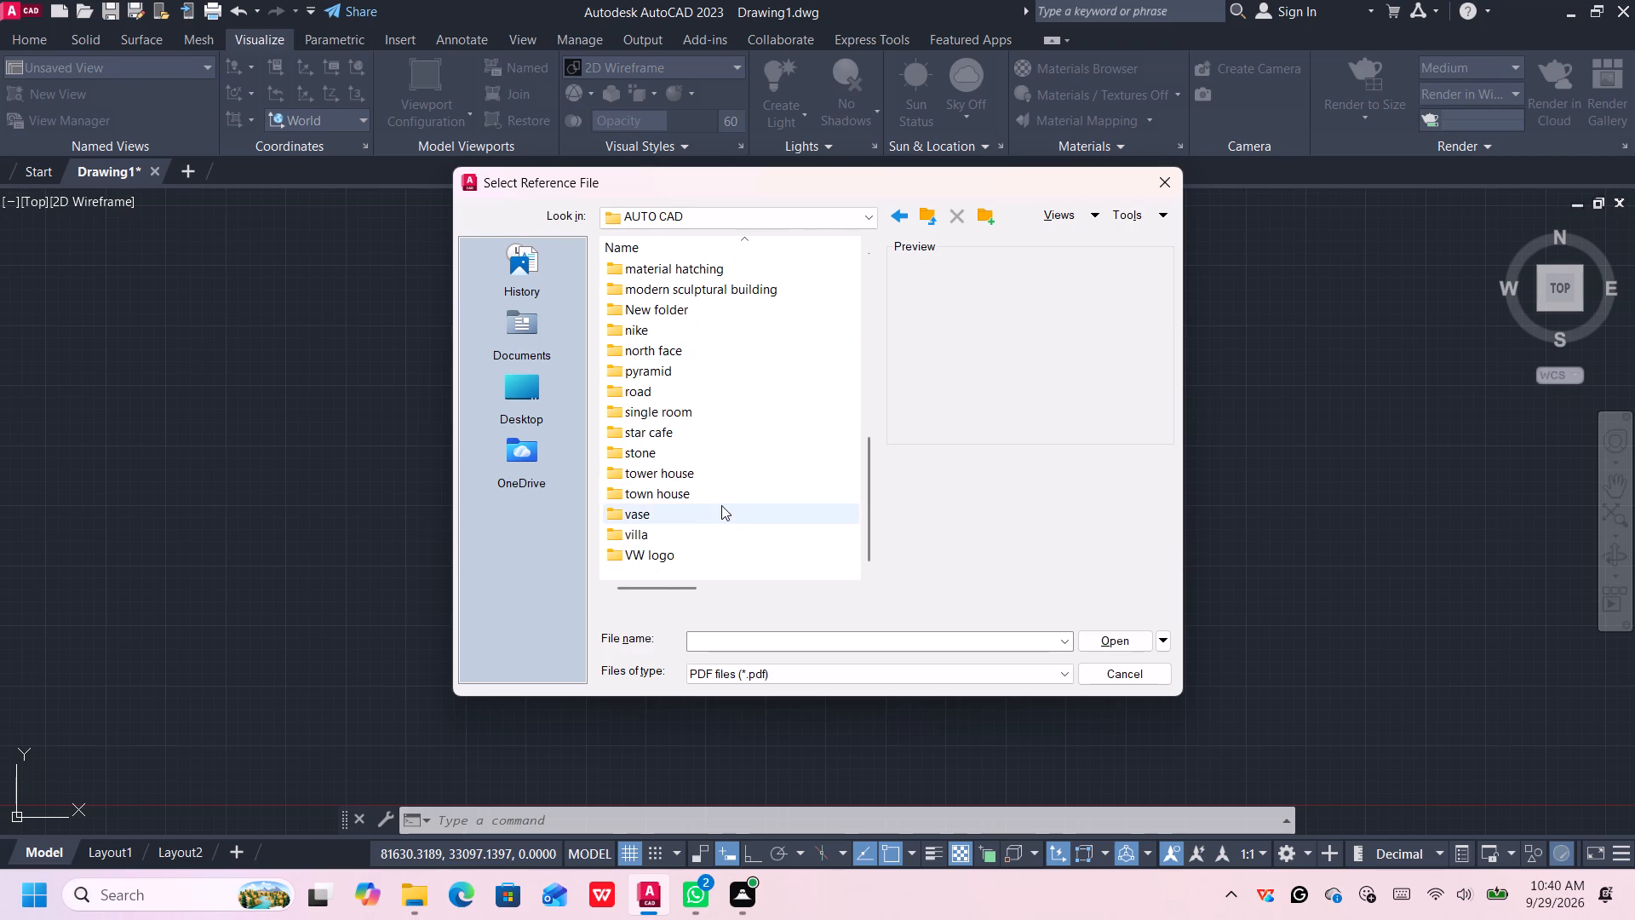
double_click(726, 445)
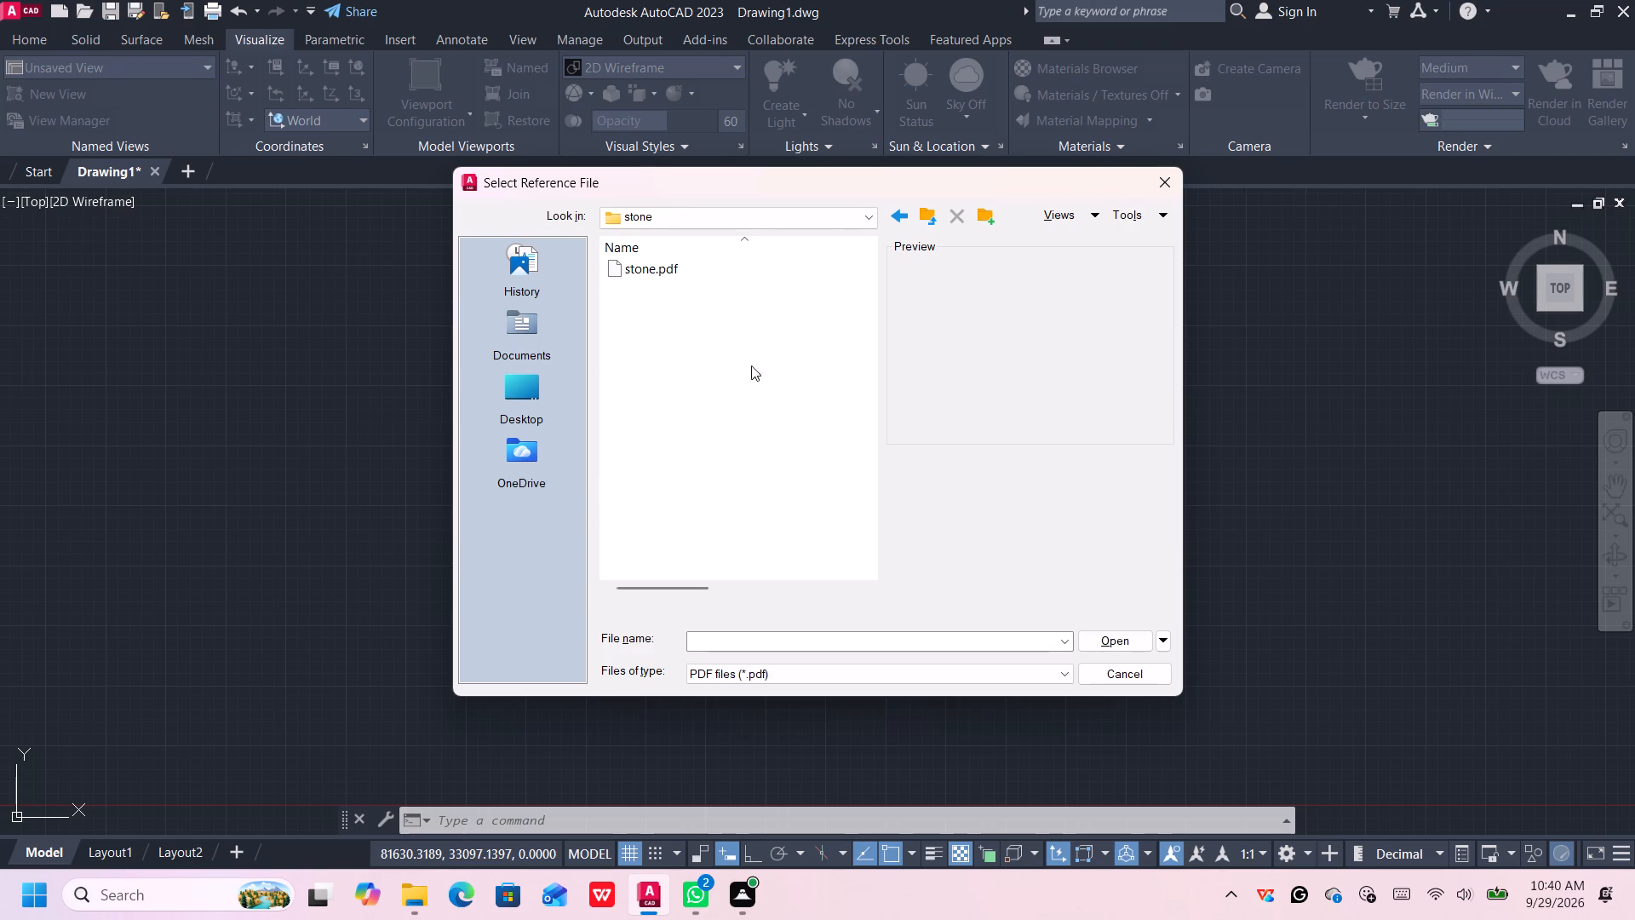
click(737, 271)
click(1127, 635)
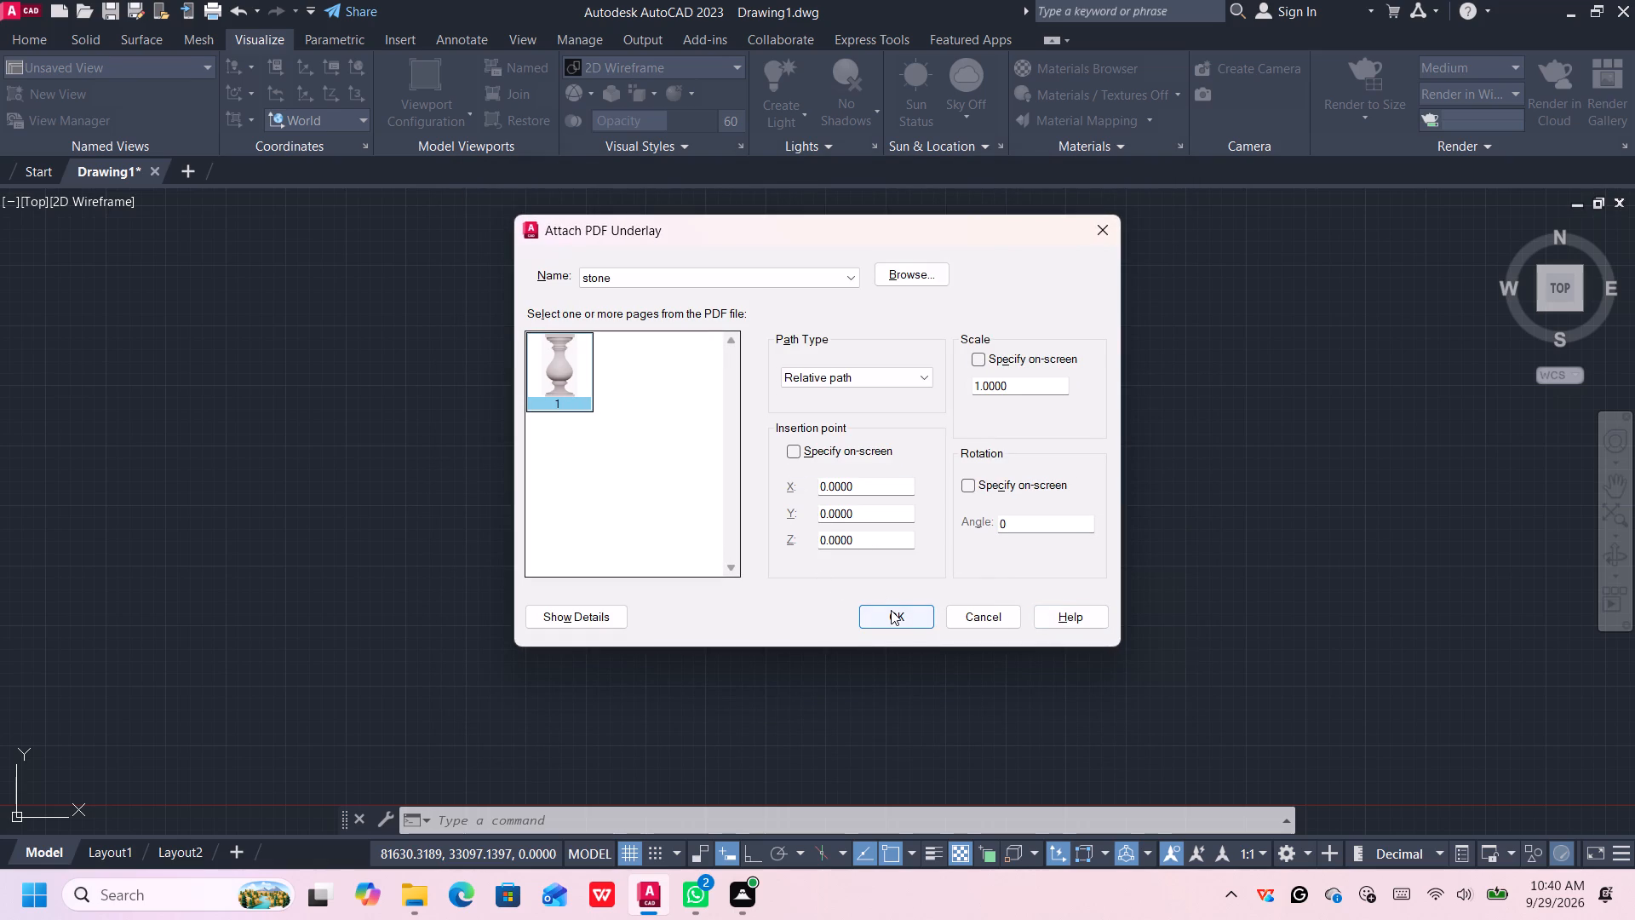
click(891, 610)
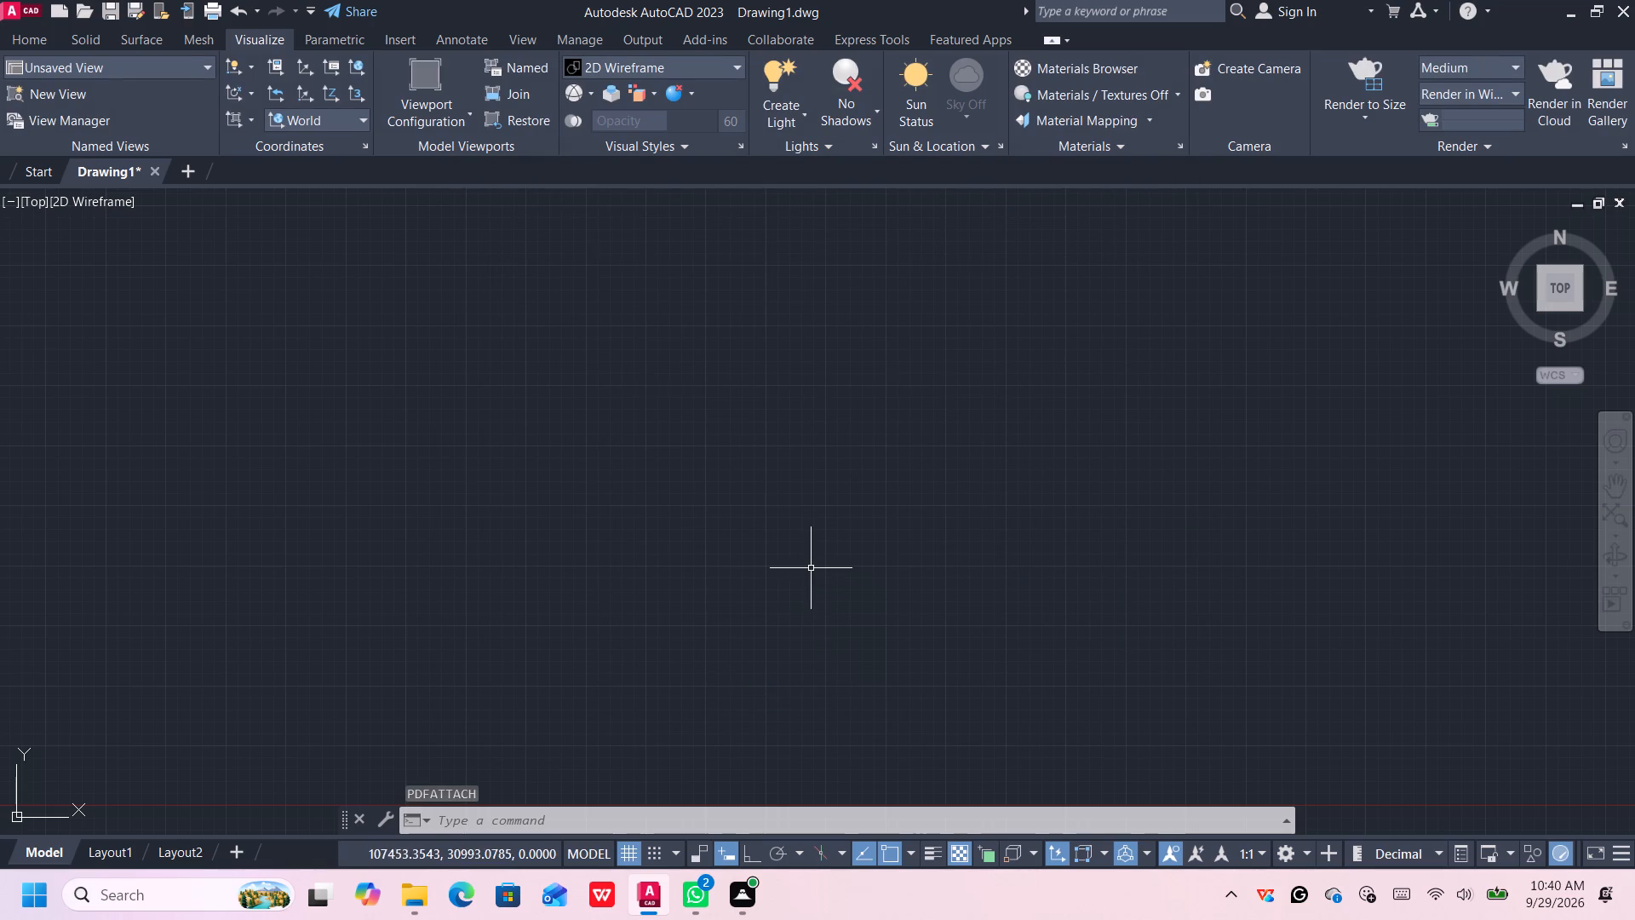
Examine the model space around the origin to locate the attached stone PDF underlay.
scroll(810, 566, down, 2)
scroll(912, 418, down, 7)
middle_drag(961, 381, 515, 654)
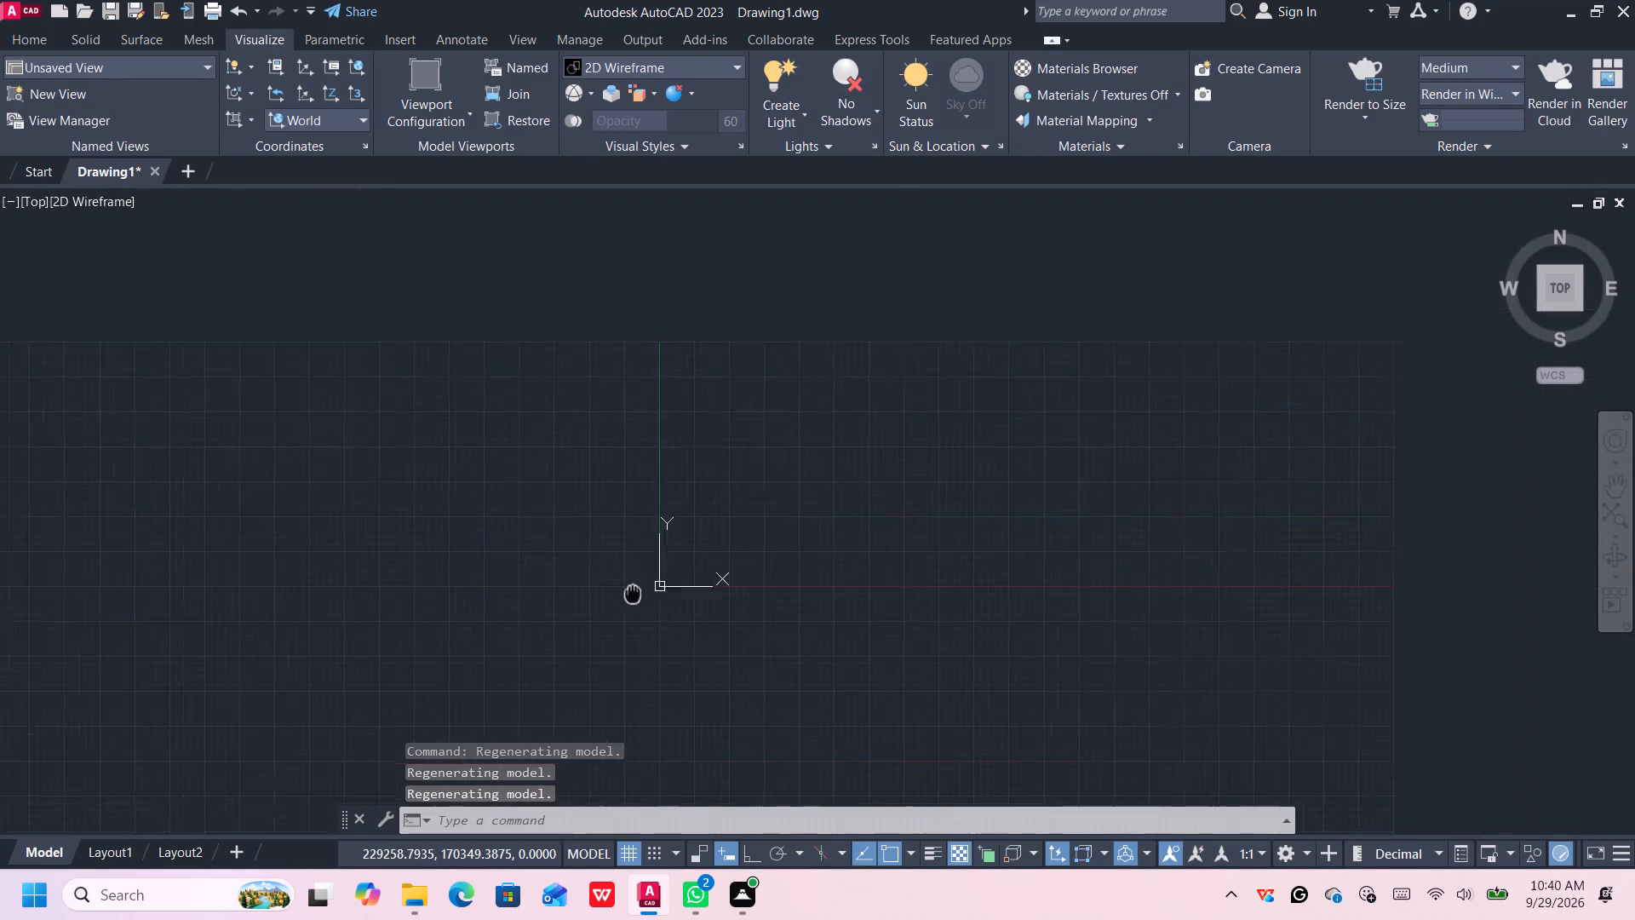
middle_drag(515, 654, 141, 818)
scroll(796, 566, down, 4)
scroll(925, 484, down, 1)
middle_drag(924, 486, 130, 765)
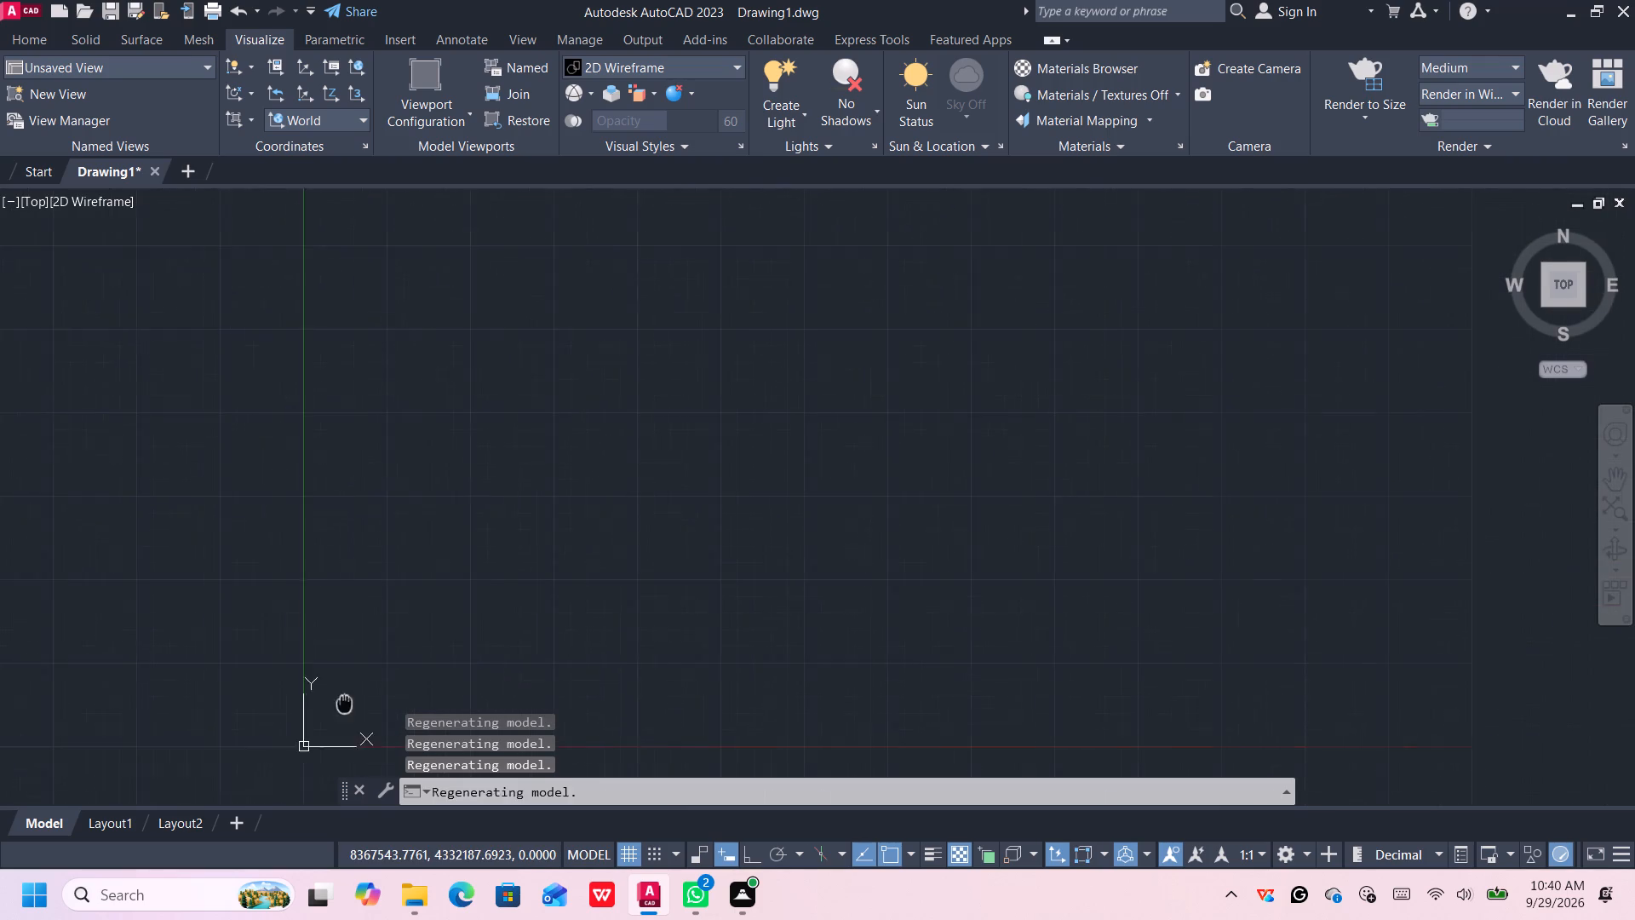
middle_drag(130, 765, 61, 786)
scroll(857, 688, down, 6)
click(903, 601)
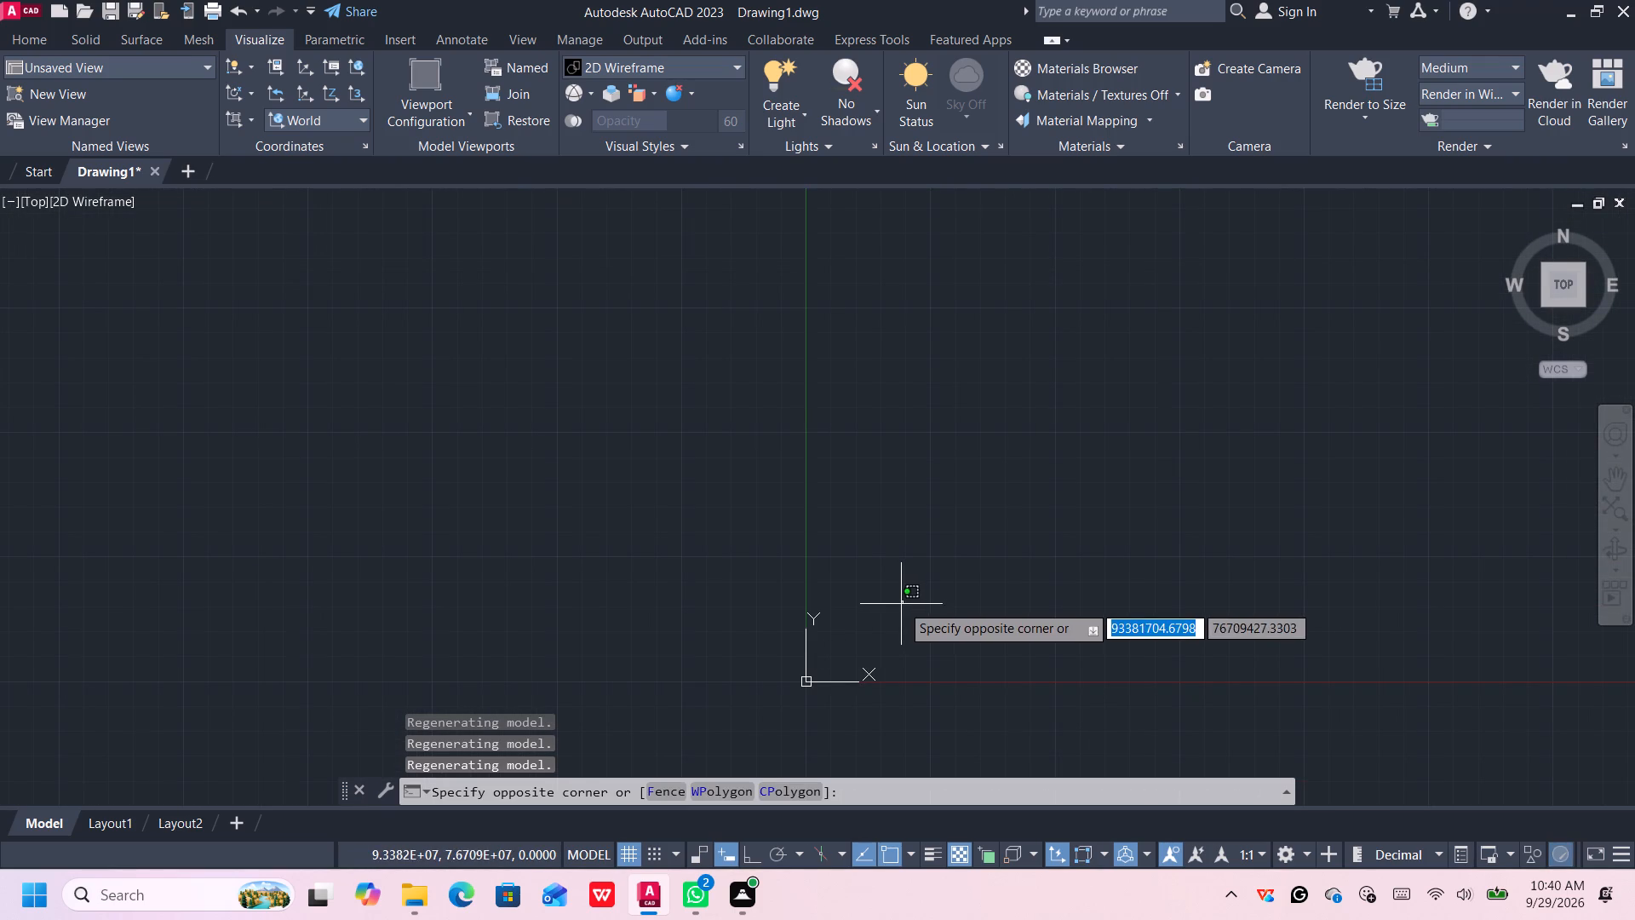
click(901, 606)
Attach stone.pdf again as a PDF underlay at 0,0,0 with scale 1 and rotation 0.
key(Return)
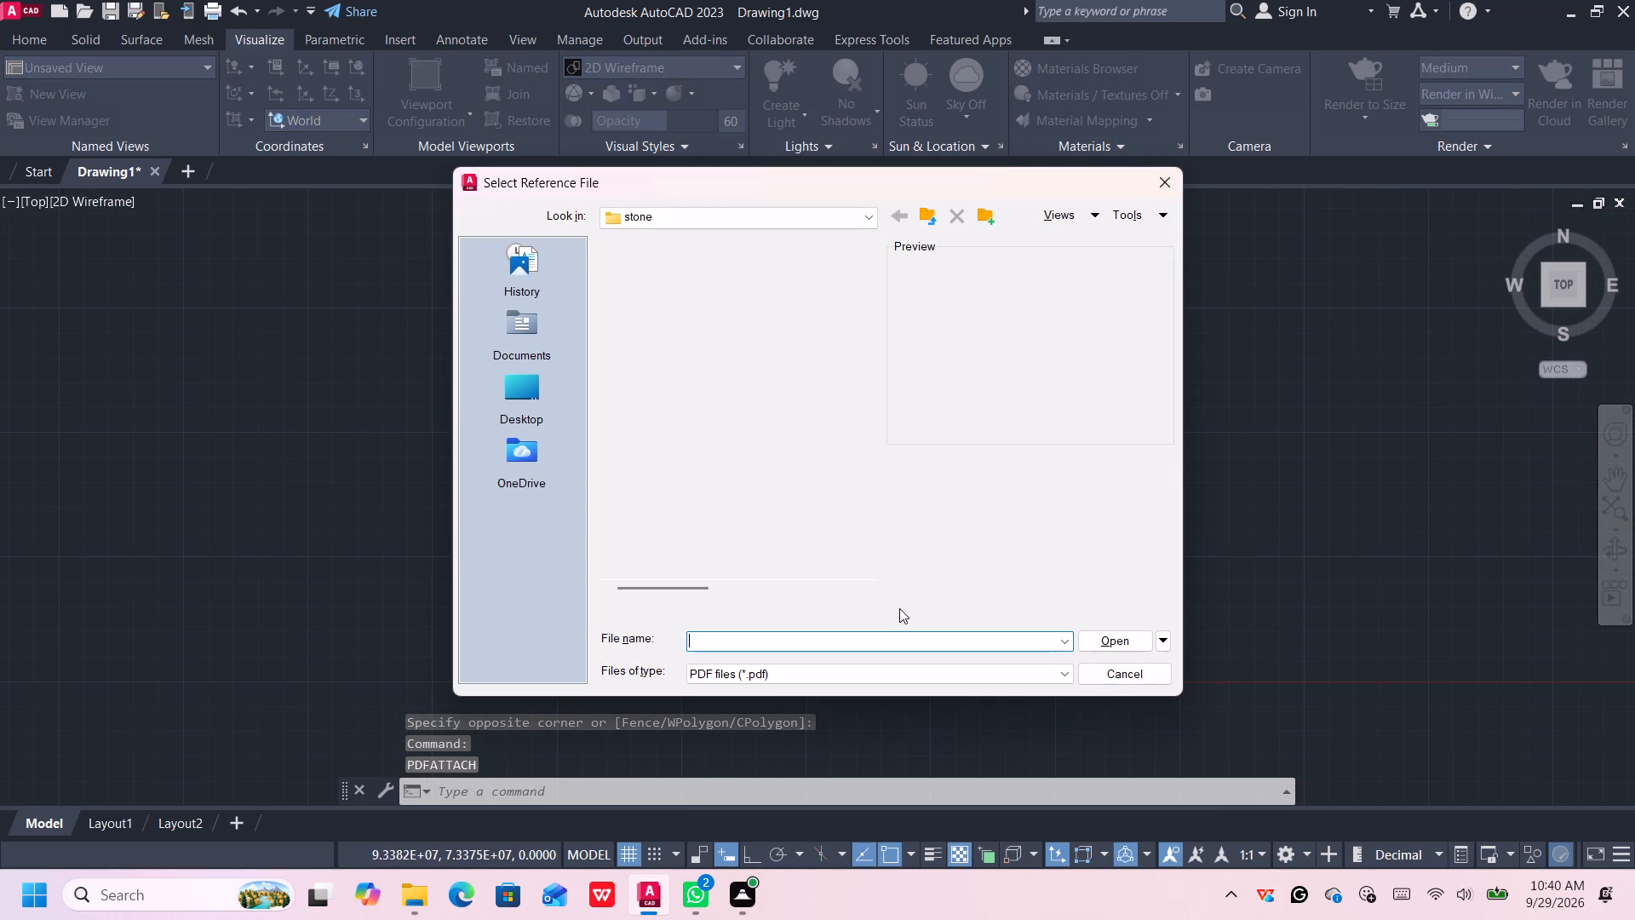
click(666, 267)
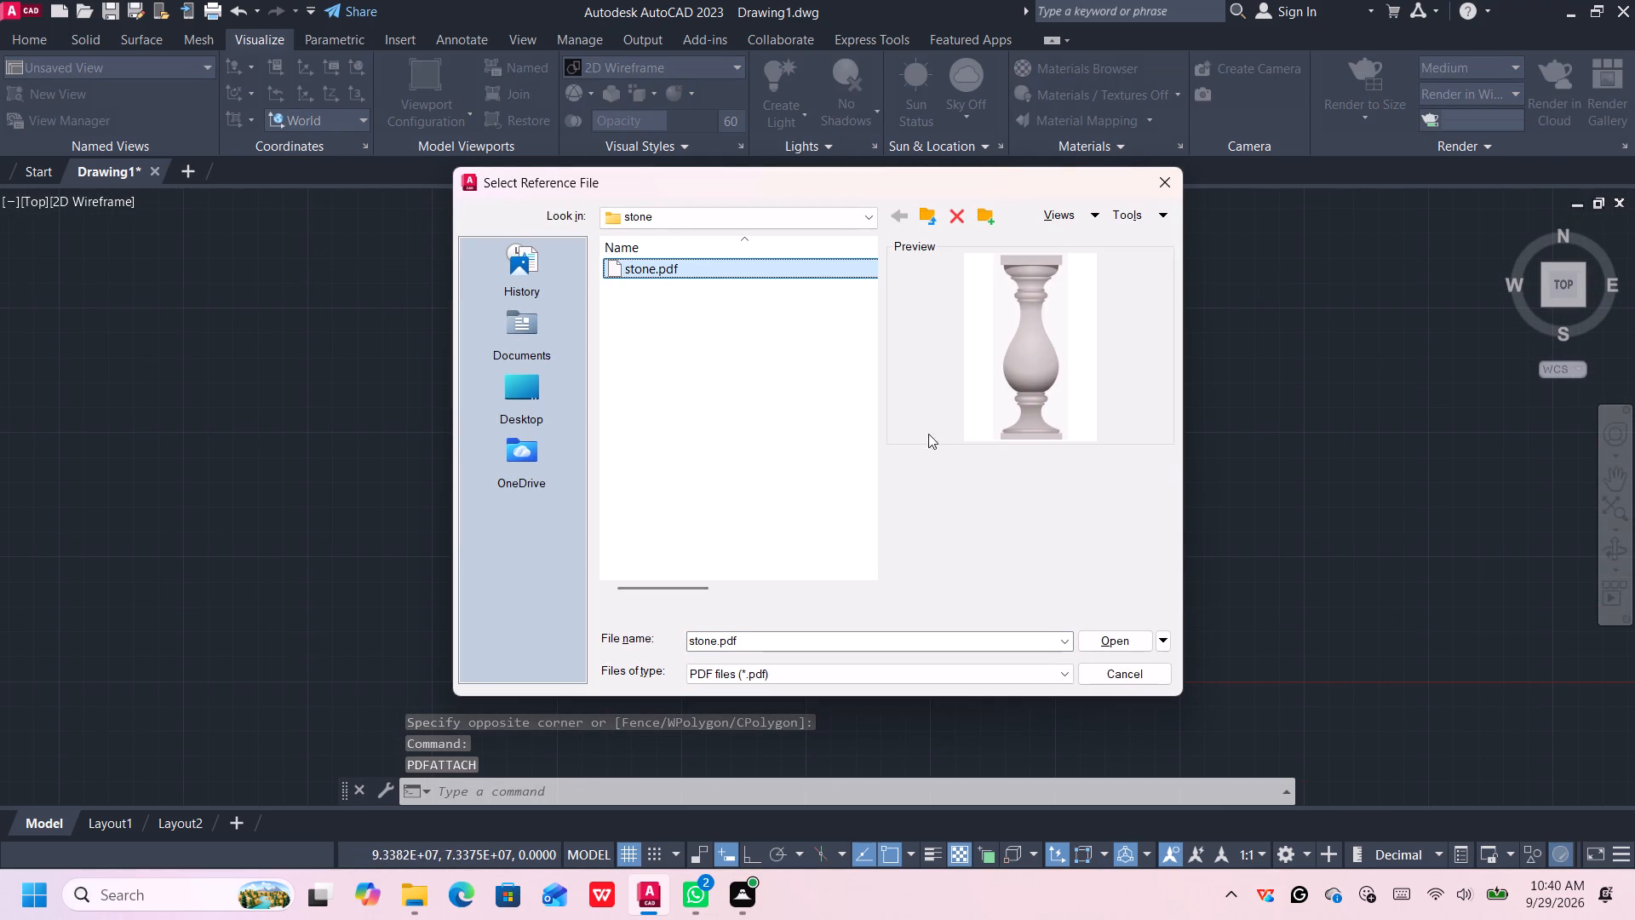
click(1107, 642)
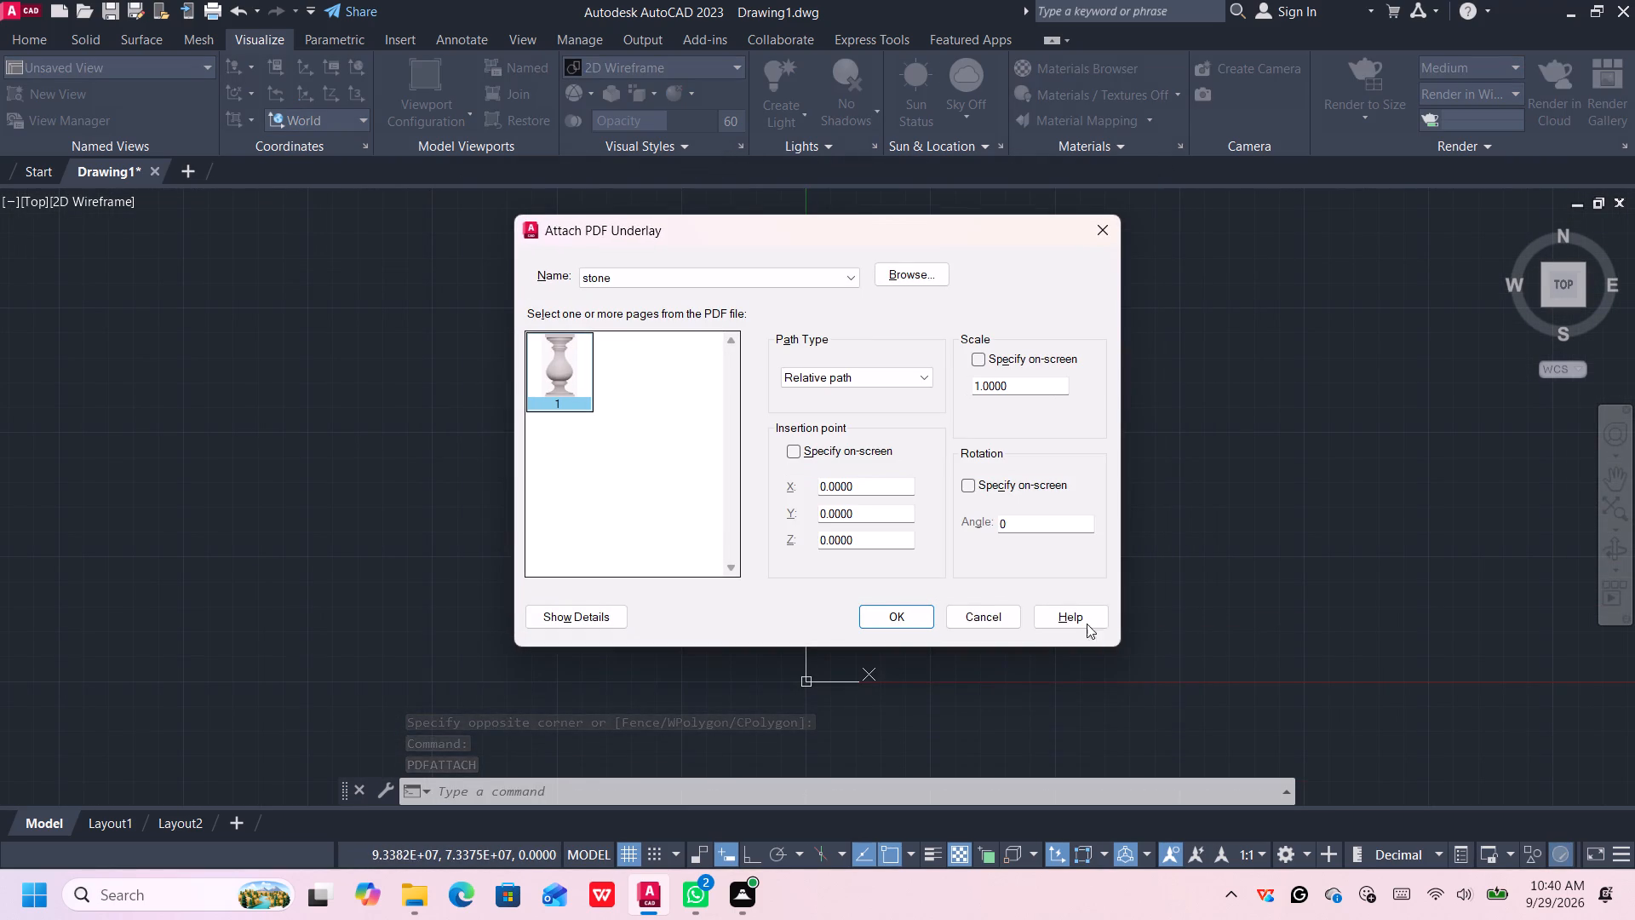
click(894, 618)
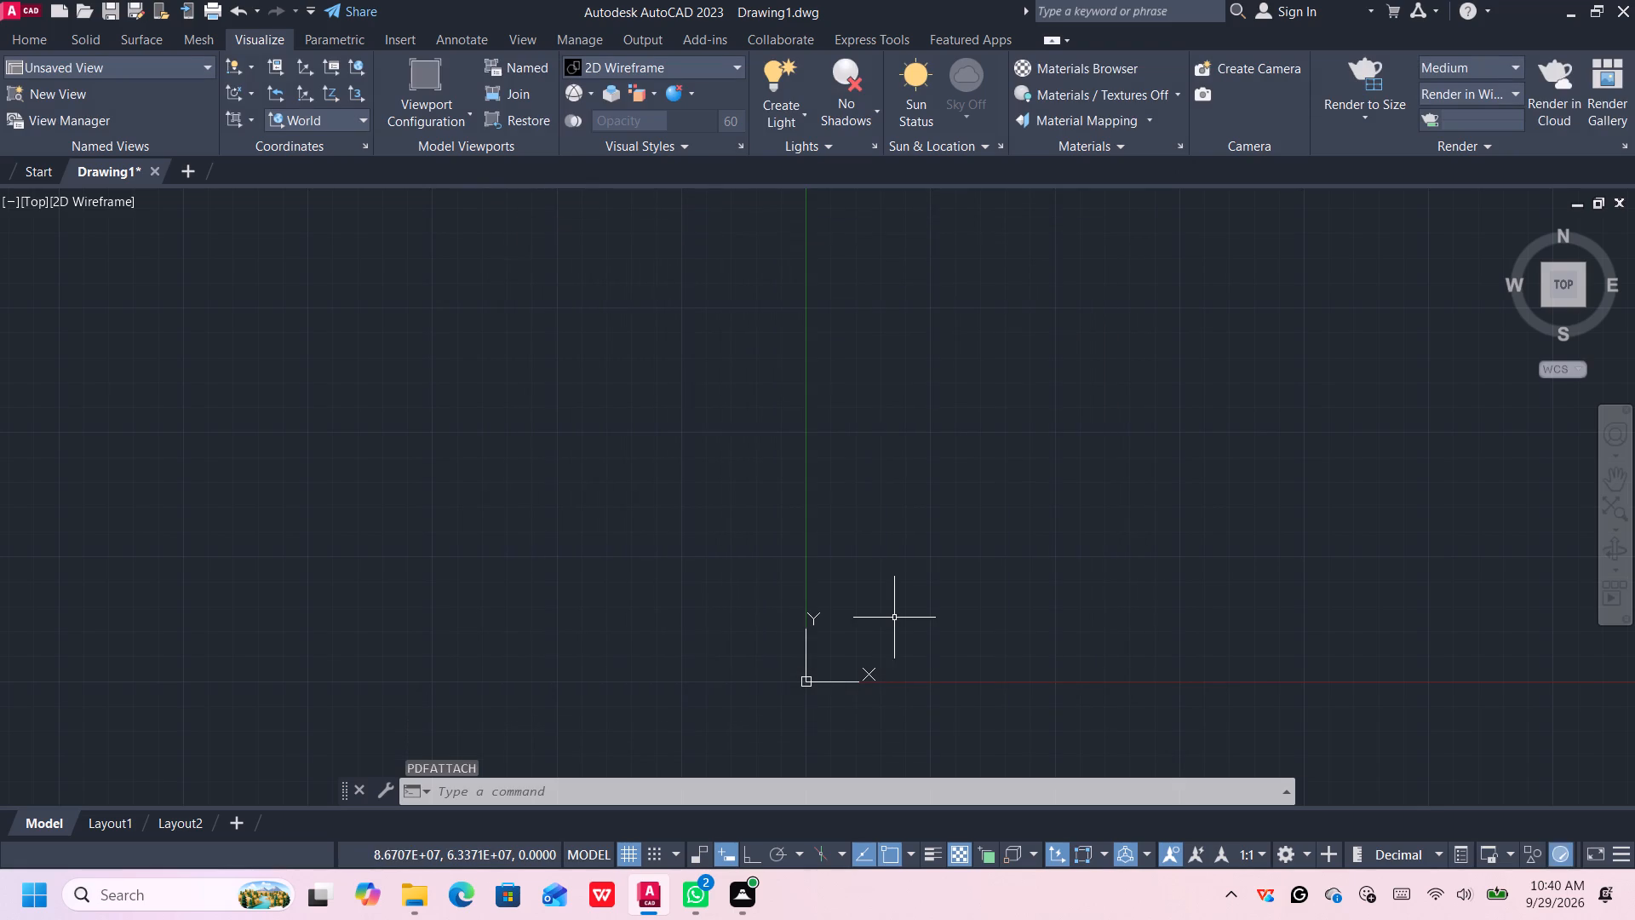
Search a much wider area of model space for the attached stone PDF underlays.
click(902, 614)
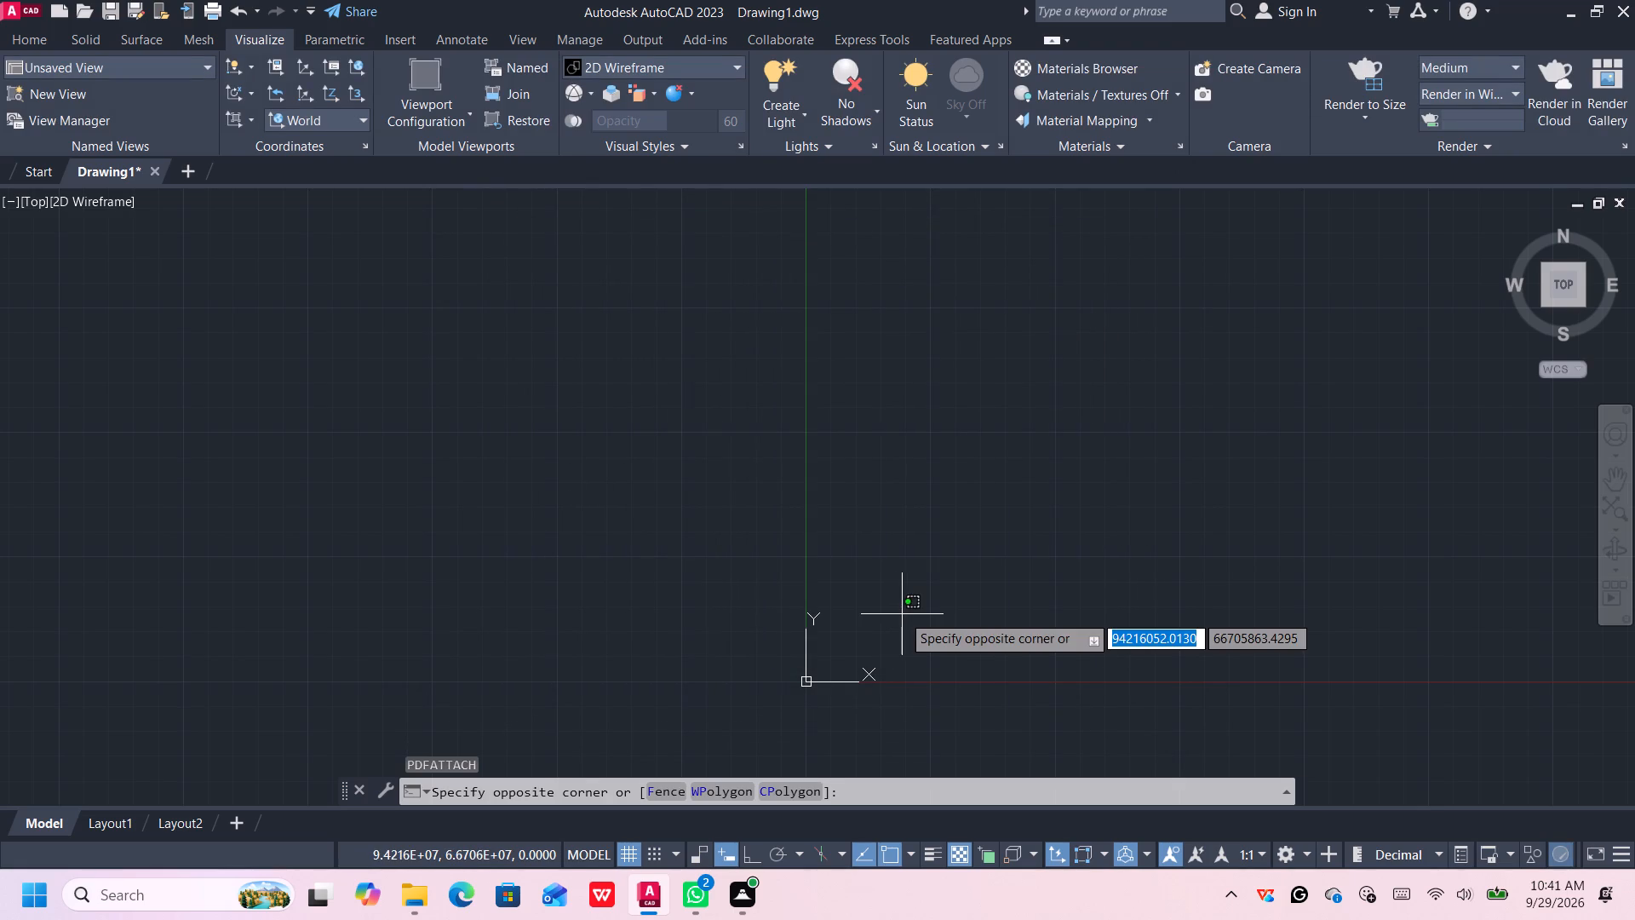
click(1208, 340)
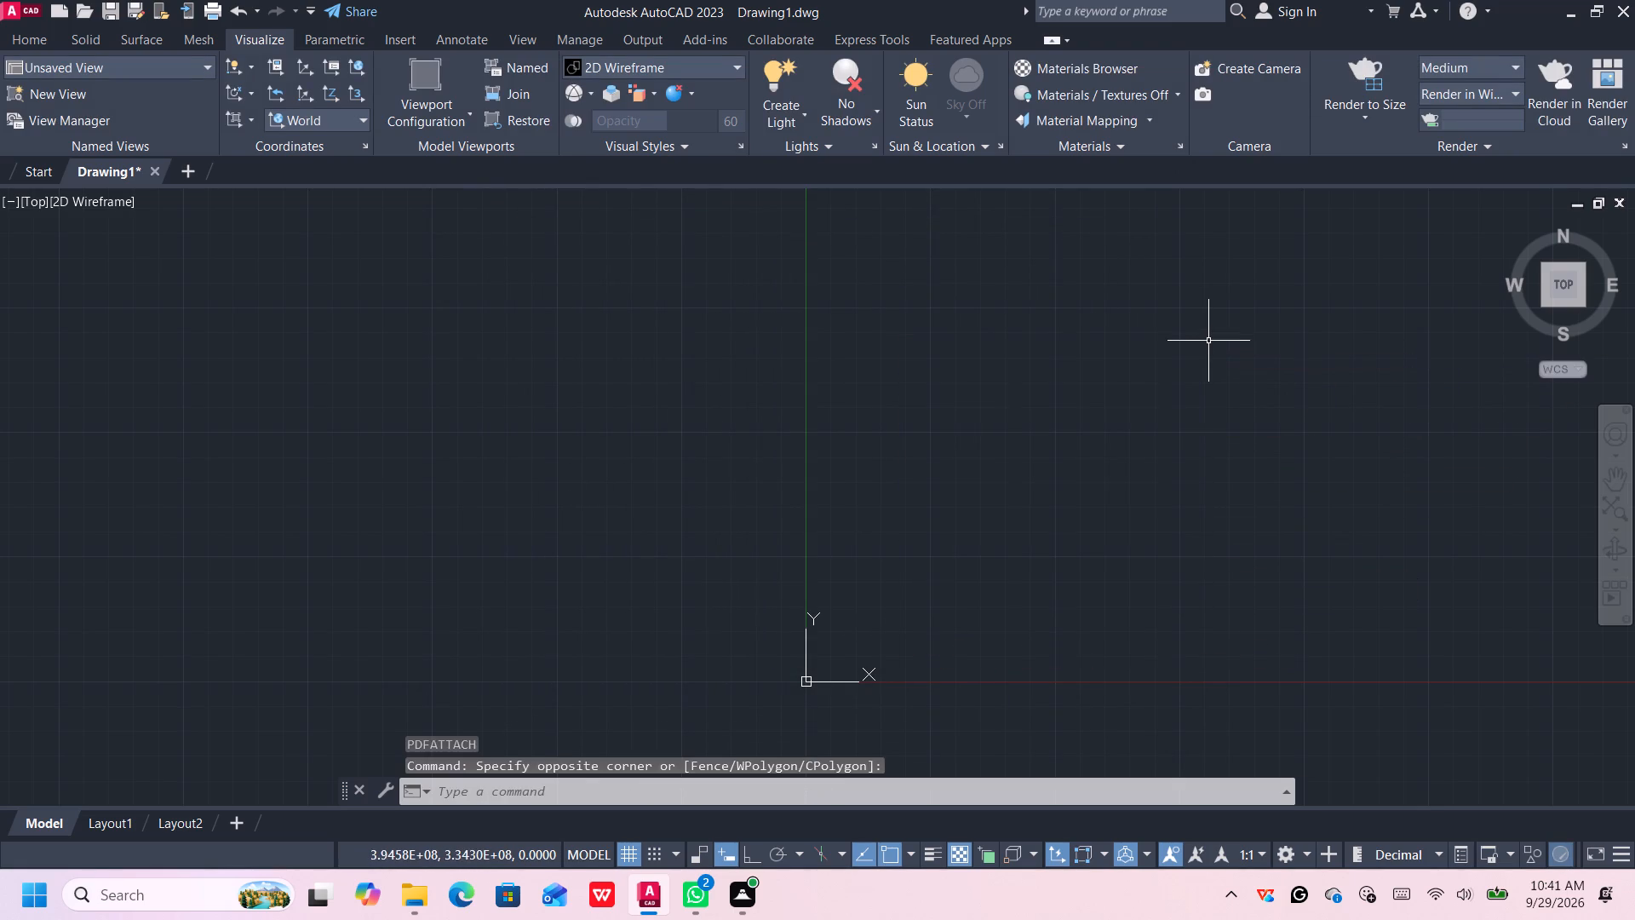
middle_click(1205, 347)
scroll(1203, 351, down, 5)
middle_drag(1188, 367, 0, 837)
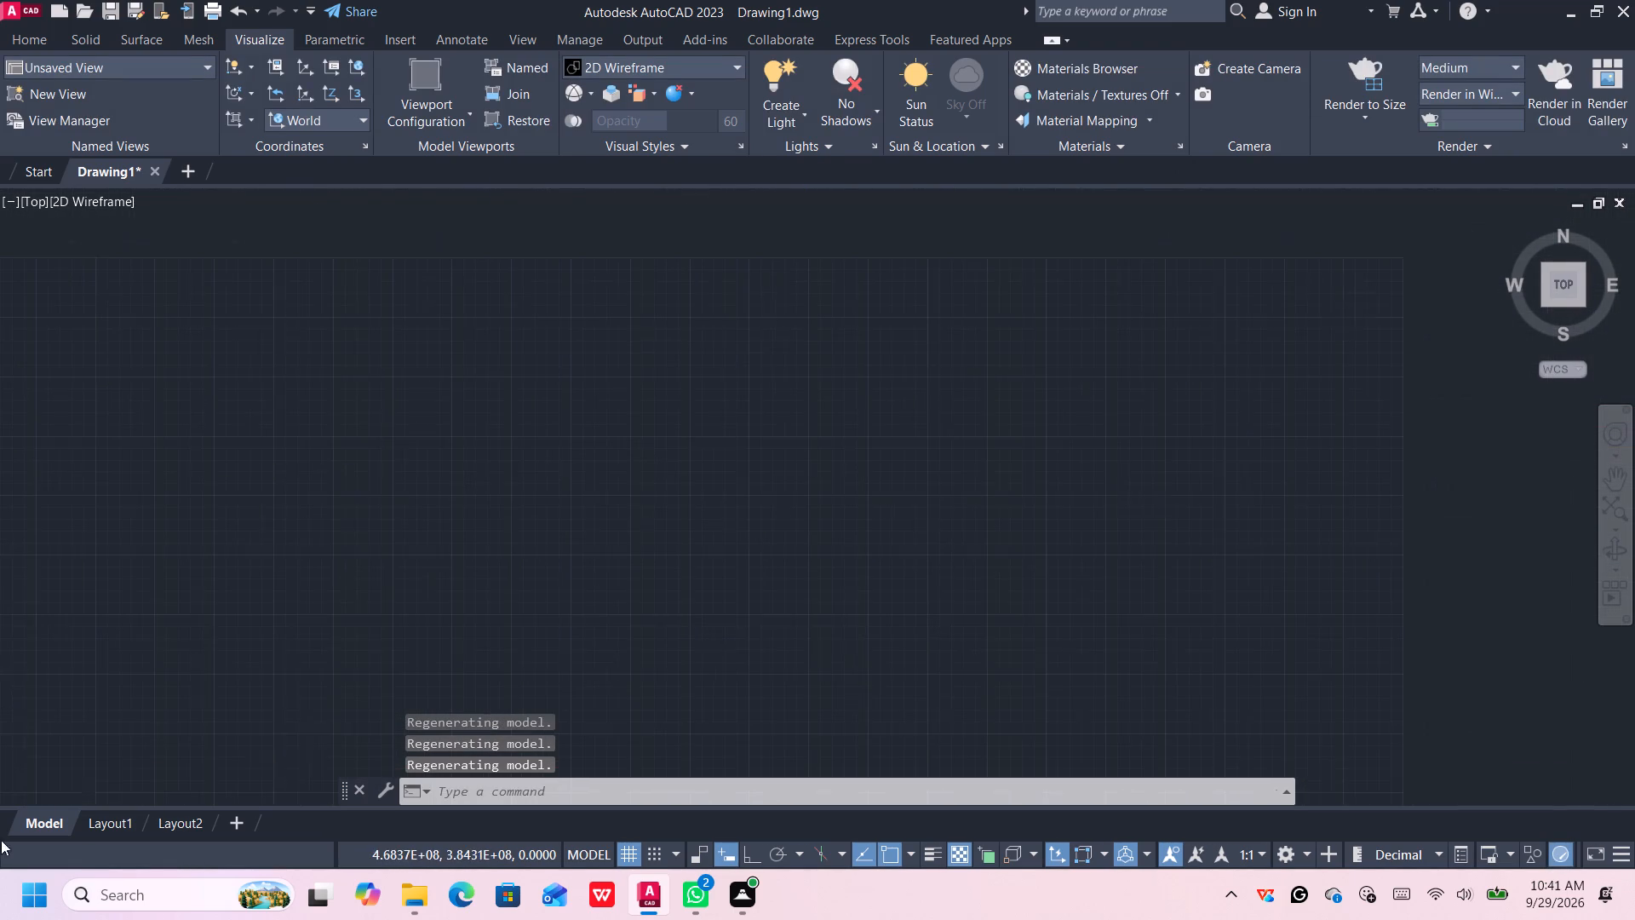
scroll(780, 608, down, 6)
middle_drag(925, 416, 502, 582)
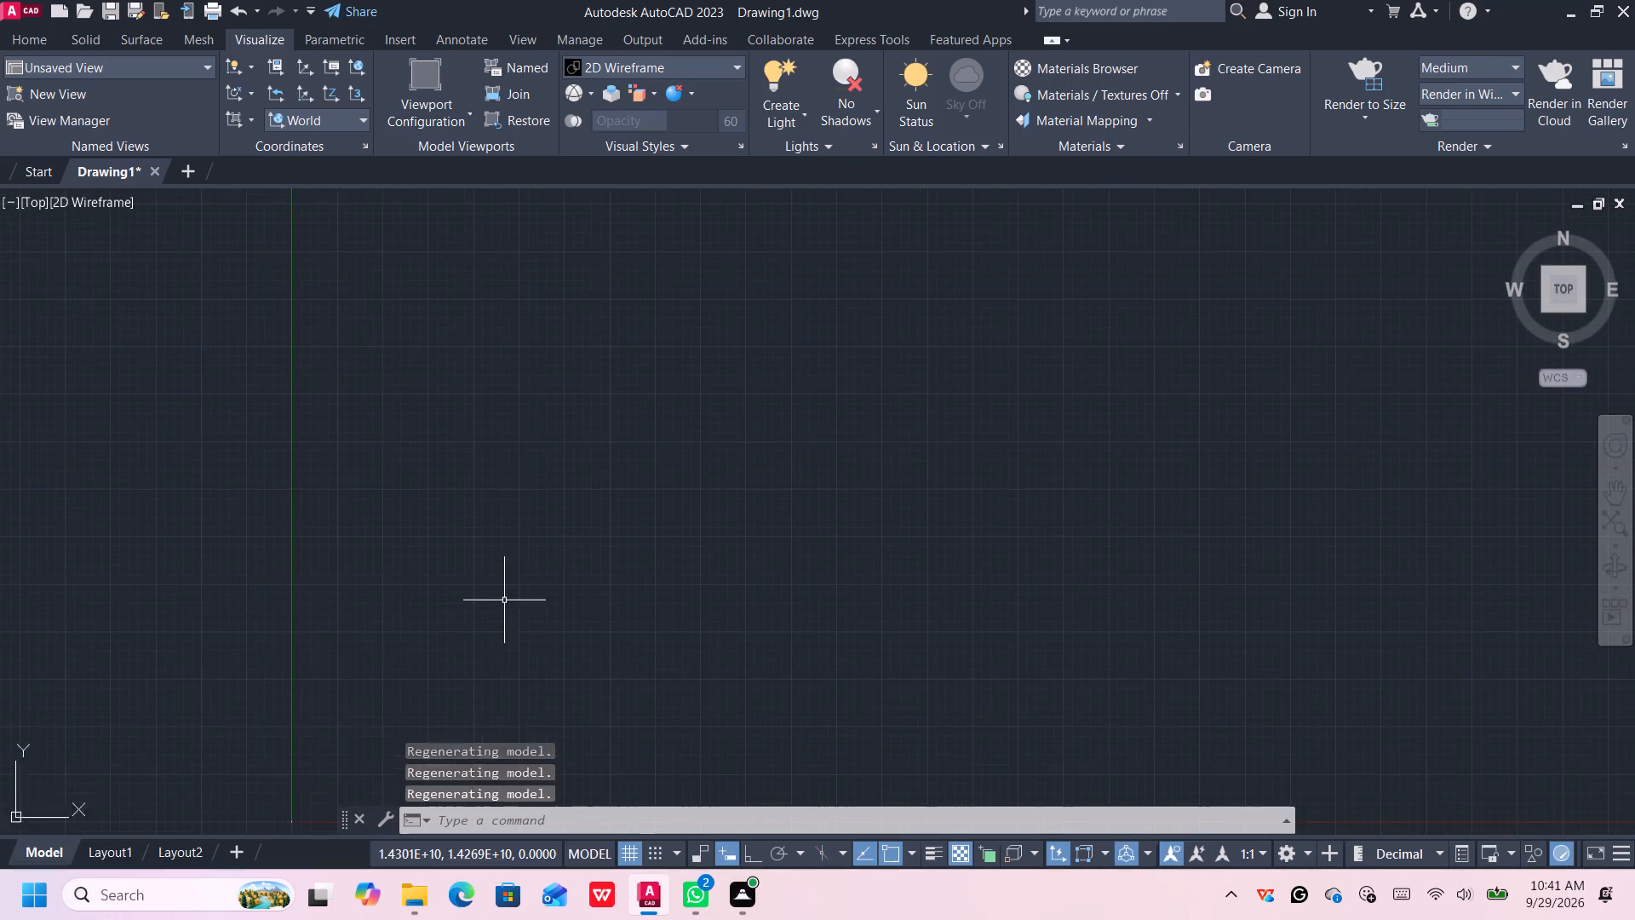
scroll(1087, 383, down, 5)
middle_drag(1400, 483, 691, 739)
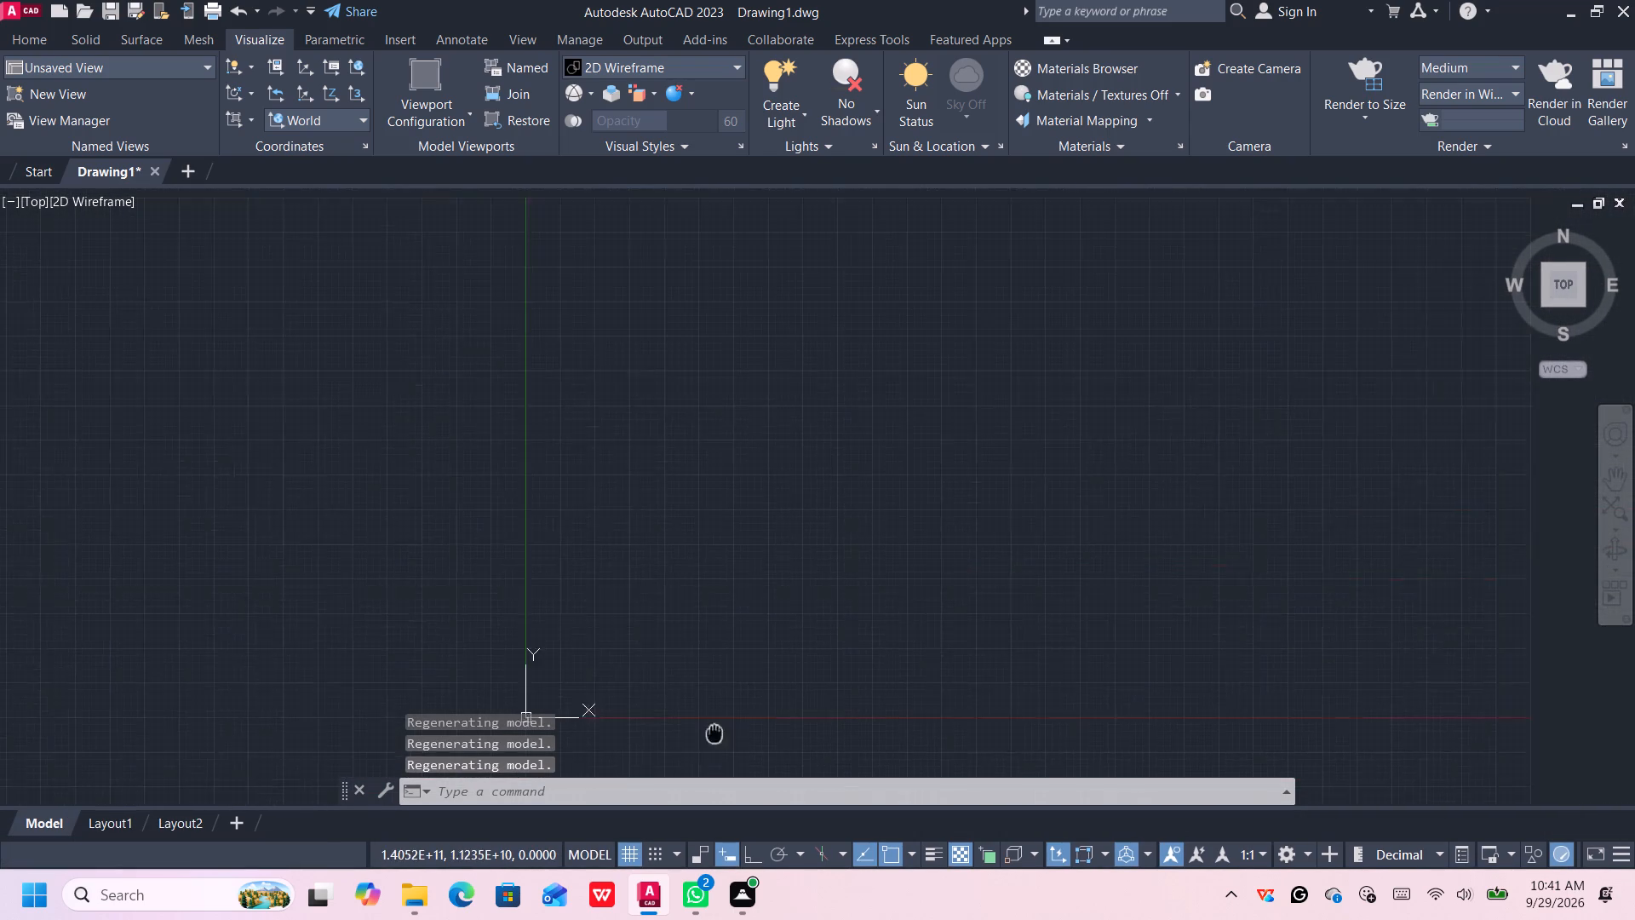
middle_drag(691, 739, 636, 755)
scroll(1164, 485, down, 1)
middle_drag(1162, 487, 223, 769)
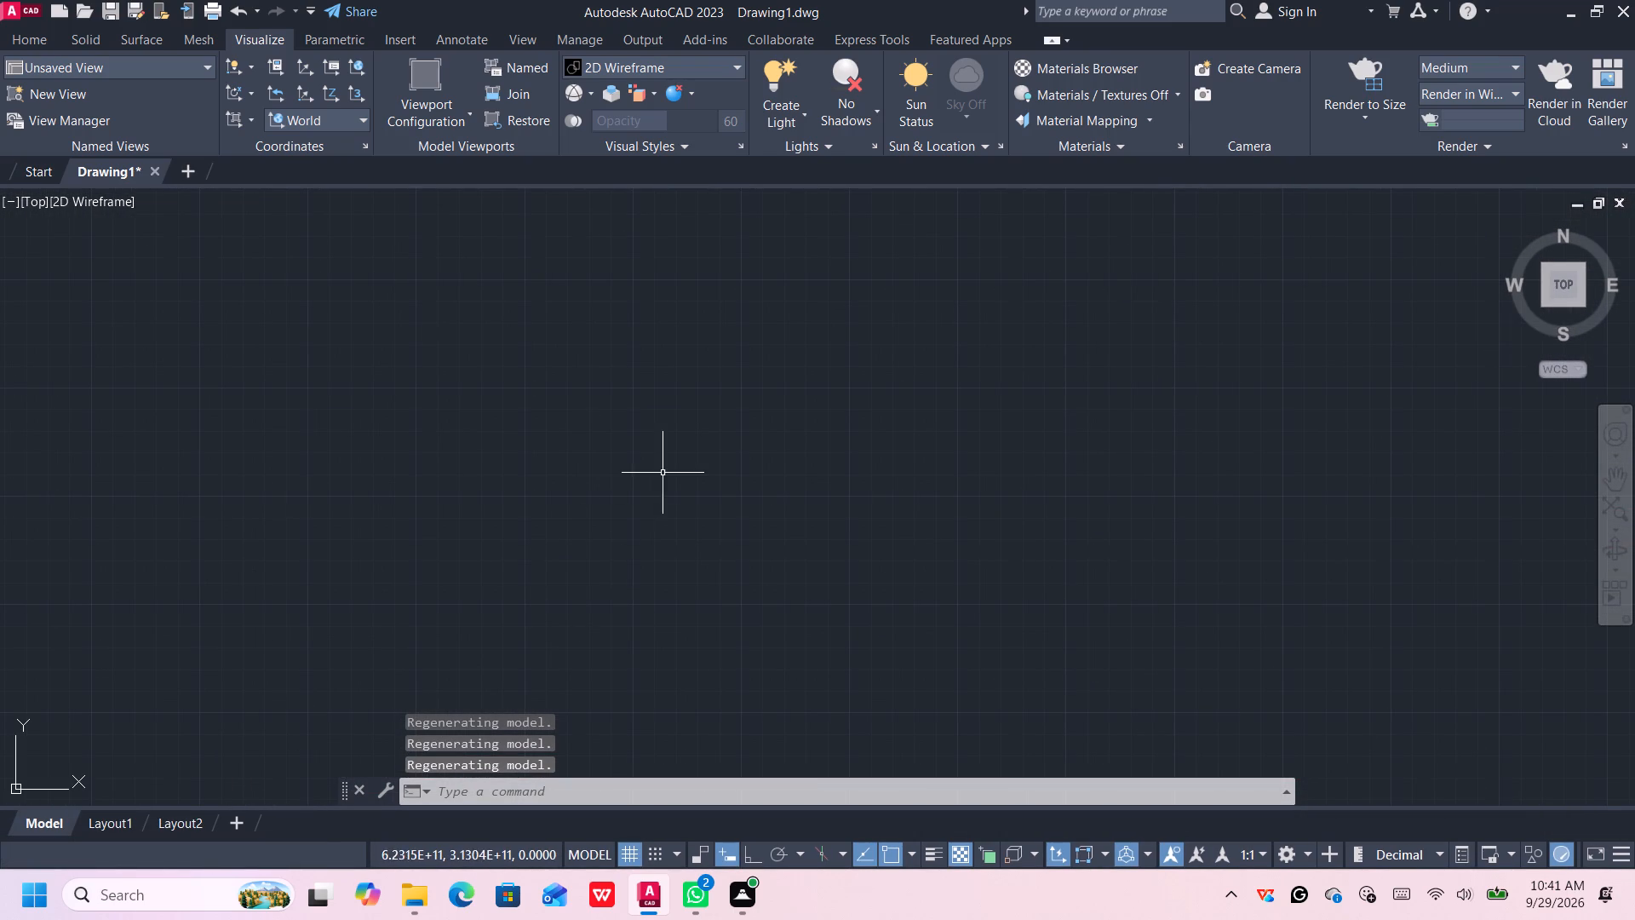
key(Escape)
key(Escape)
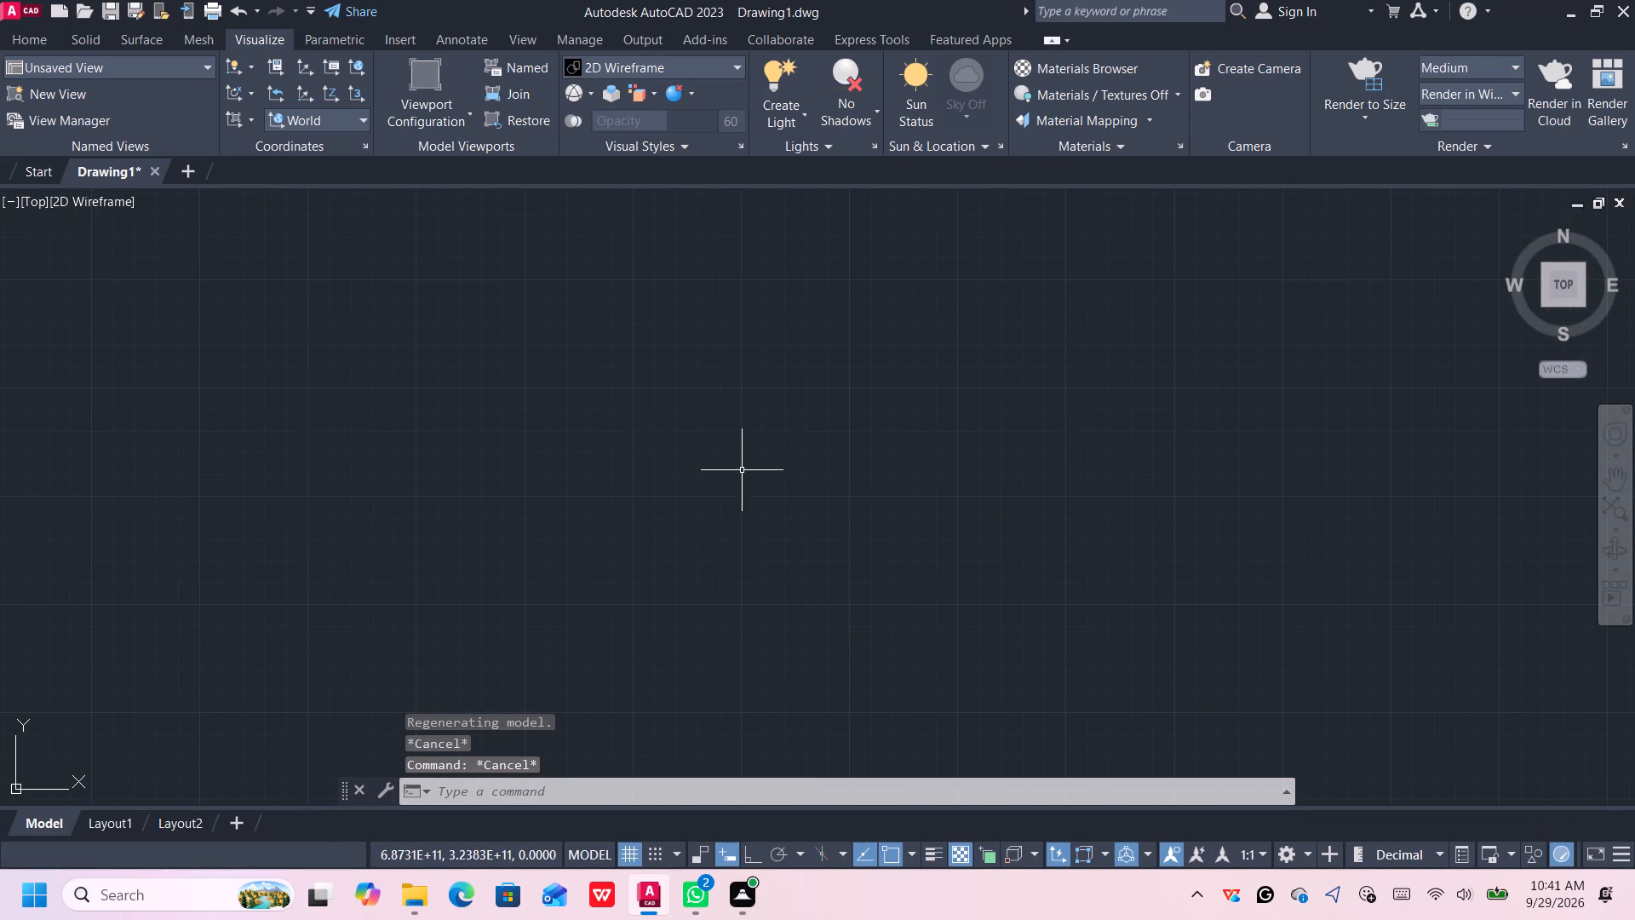
scroll(829, 461, down, 2)
middle_drag(1044, 336, 559, 555)
scroll(958, 394, down, 4)
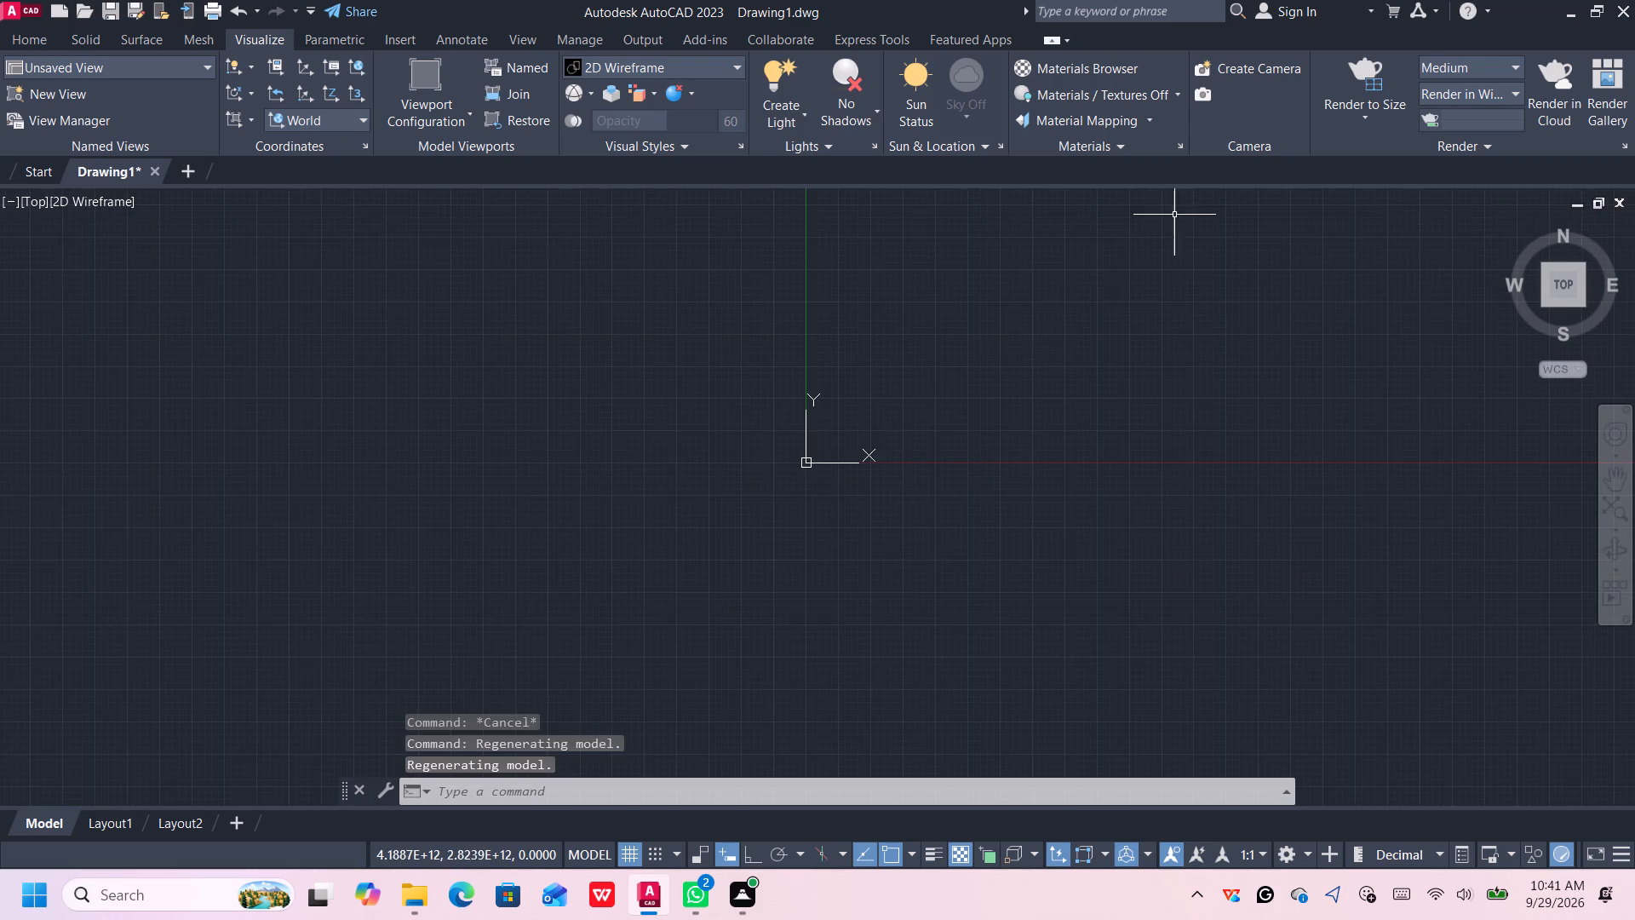
middle_drag(1176, 216, 120, 727)
scroll(769, 486, down, 3)
middle_drag(875, 403, 443, 675)
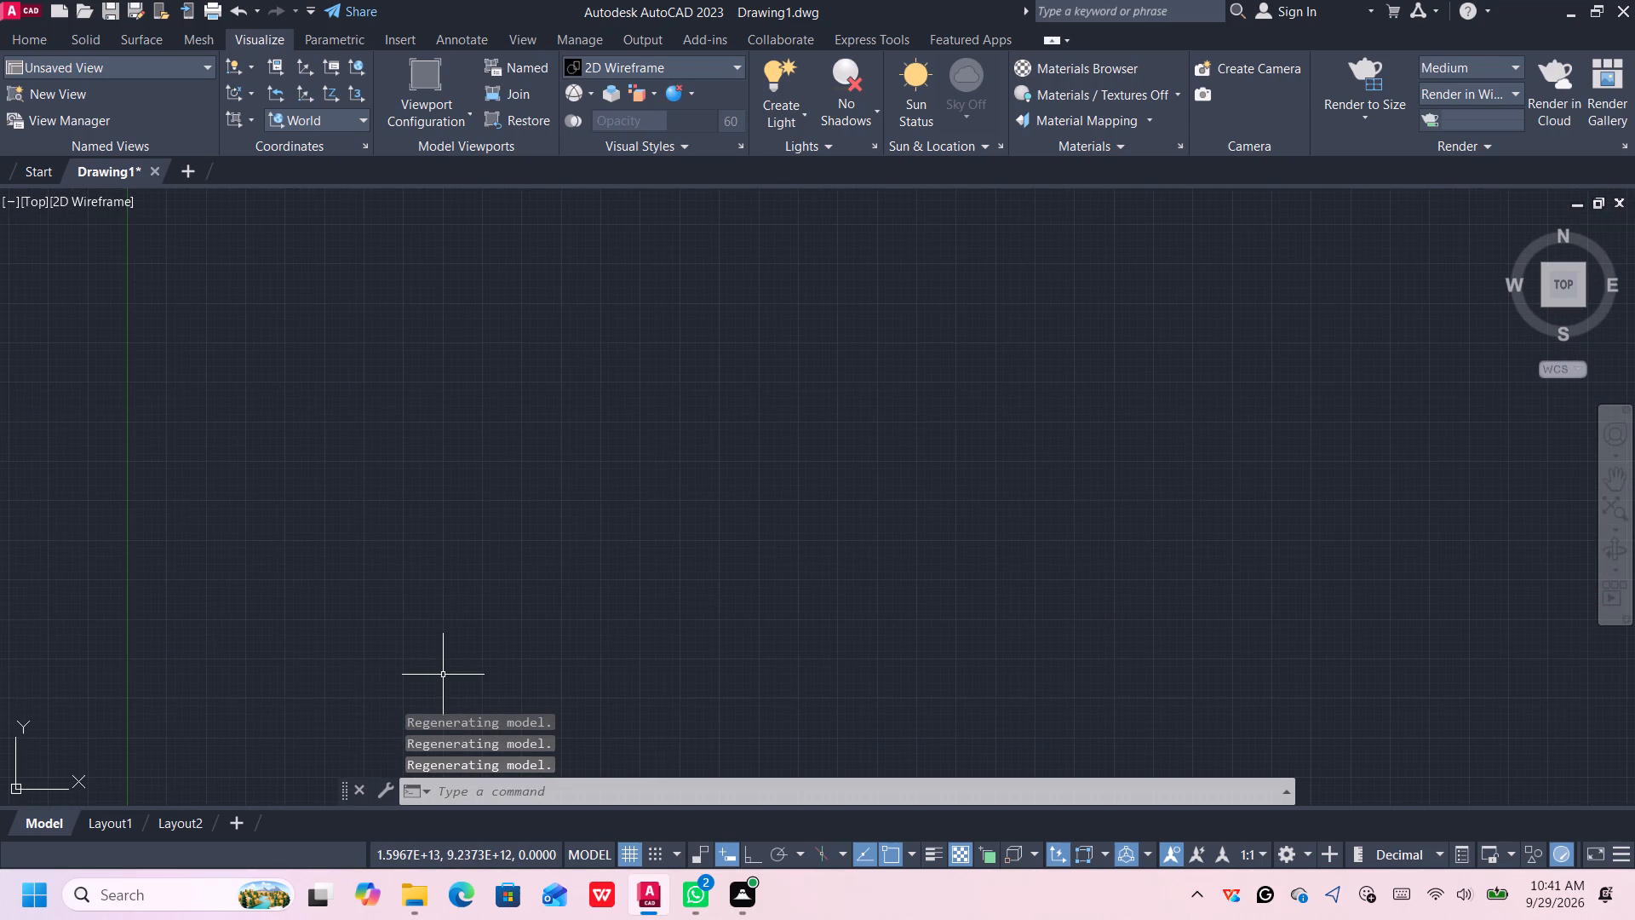
key(Escape)
middle_drag(662, 486, 657, 488)
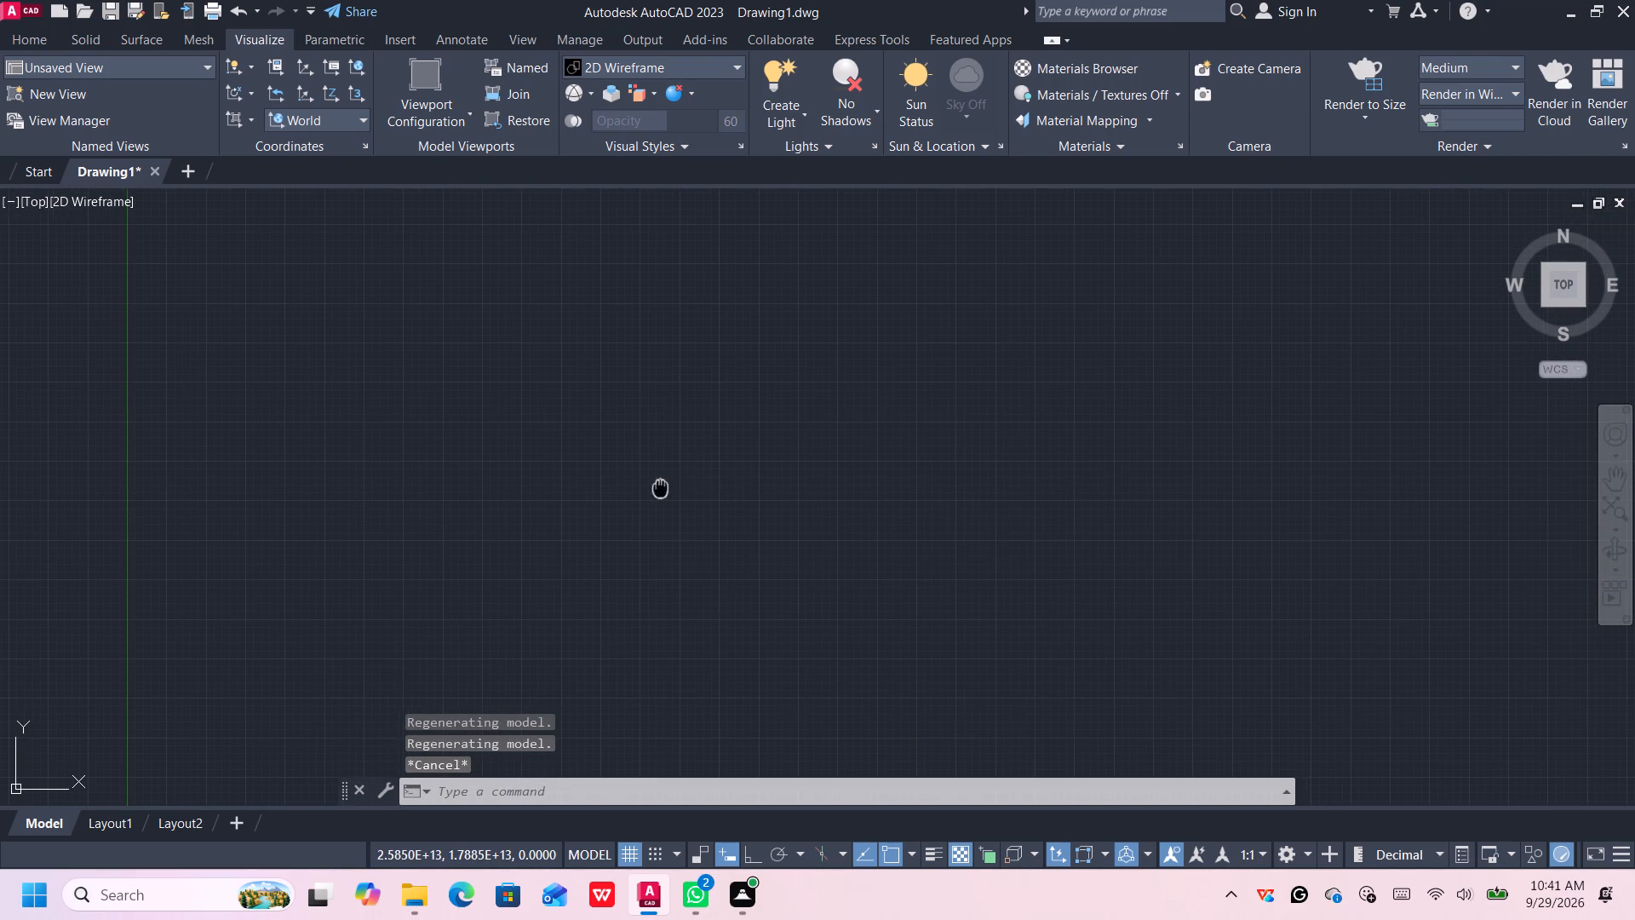
middle_drag(657, 488, 481, 441)
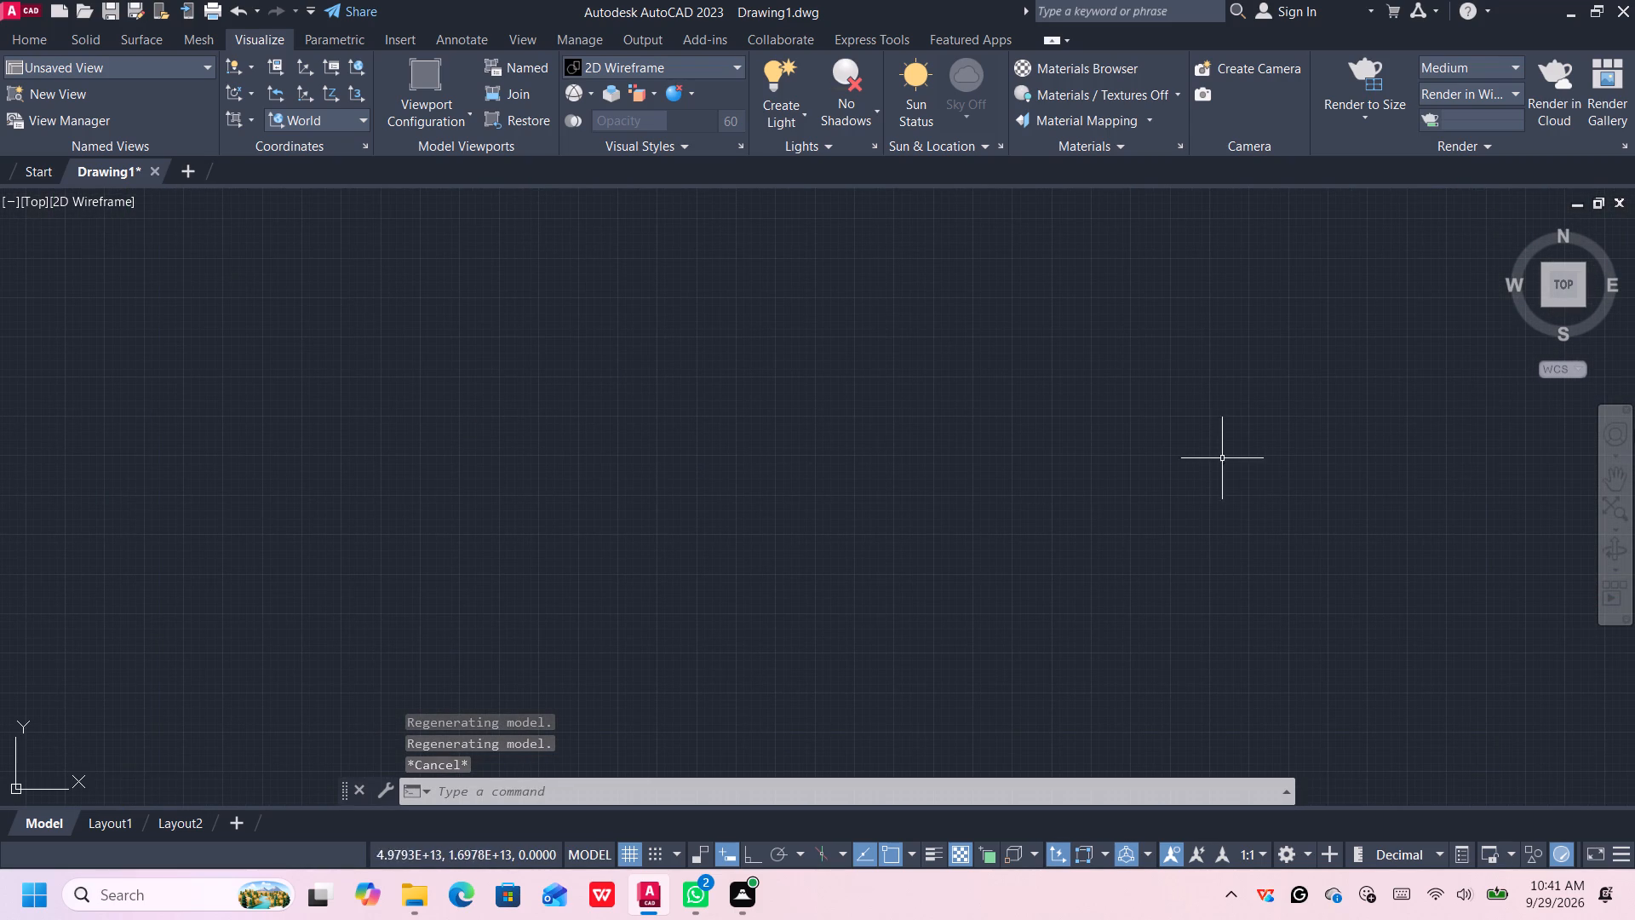
scroll(1374, 354, down, 3)
middle_drag(1409, 238, 817, 447)
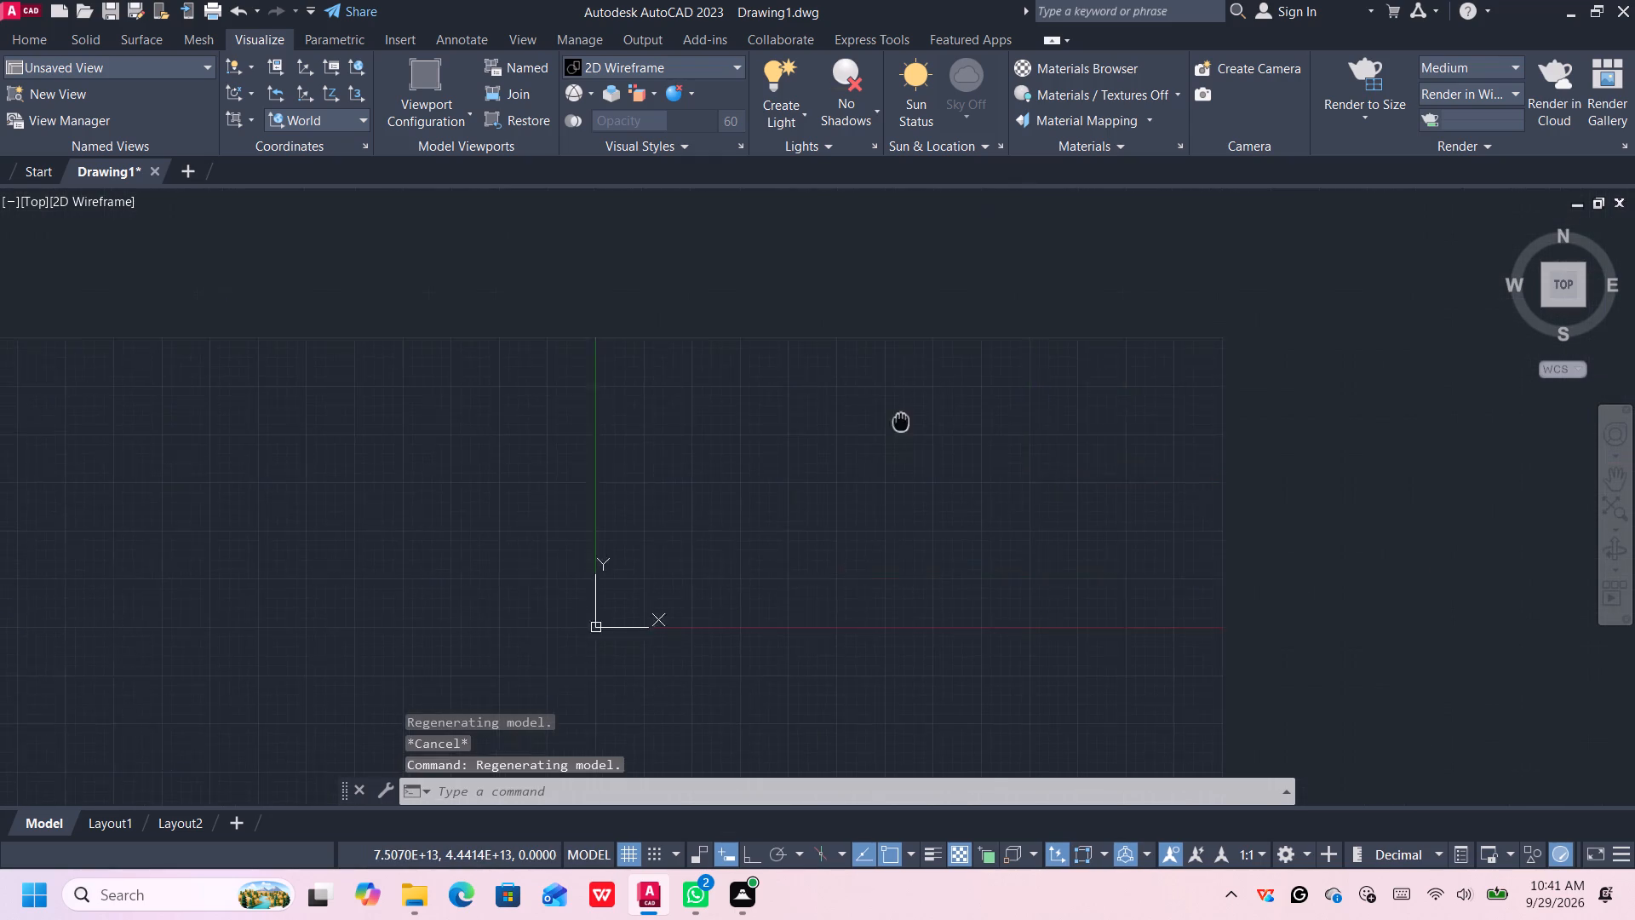
middle_drag(817, 447, 38, 585)
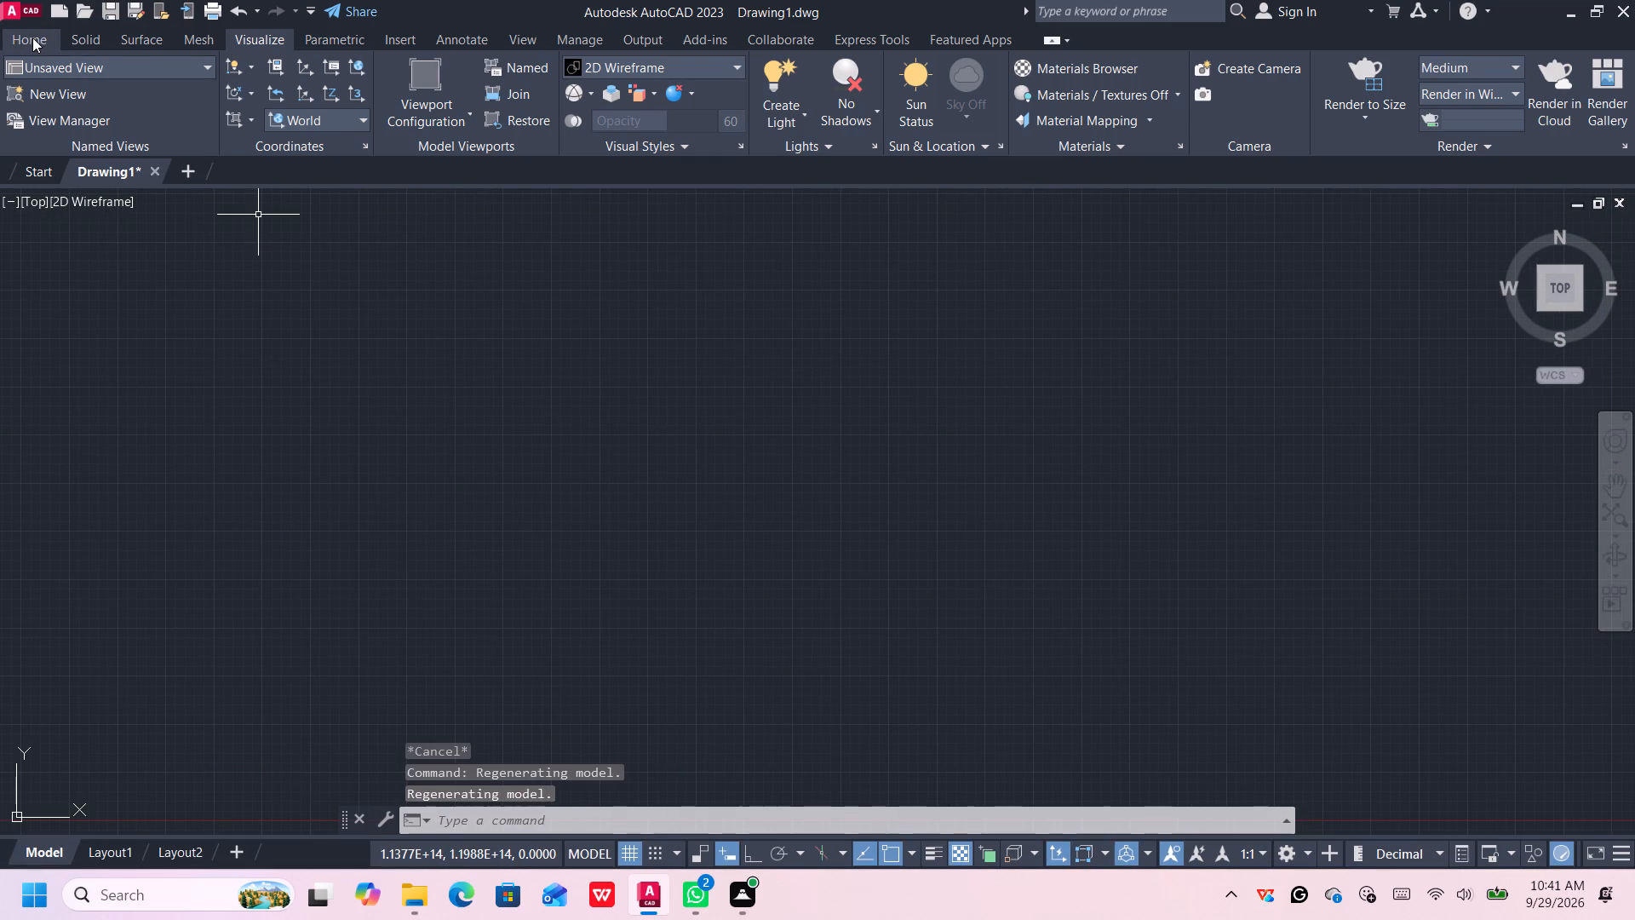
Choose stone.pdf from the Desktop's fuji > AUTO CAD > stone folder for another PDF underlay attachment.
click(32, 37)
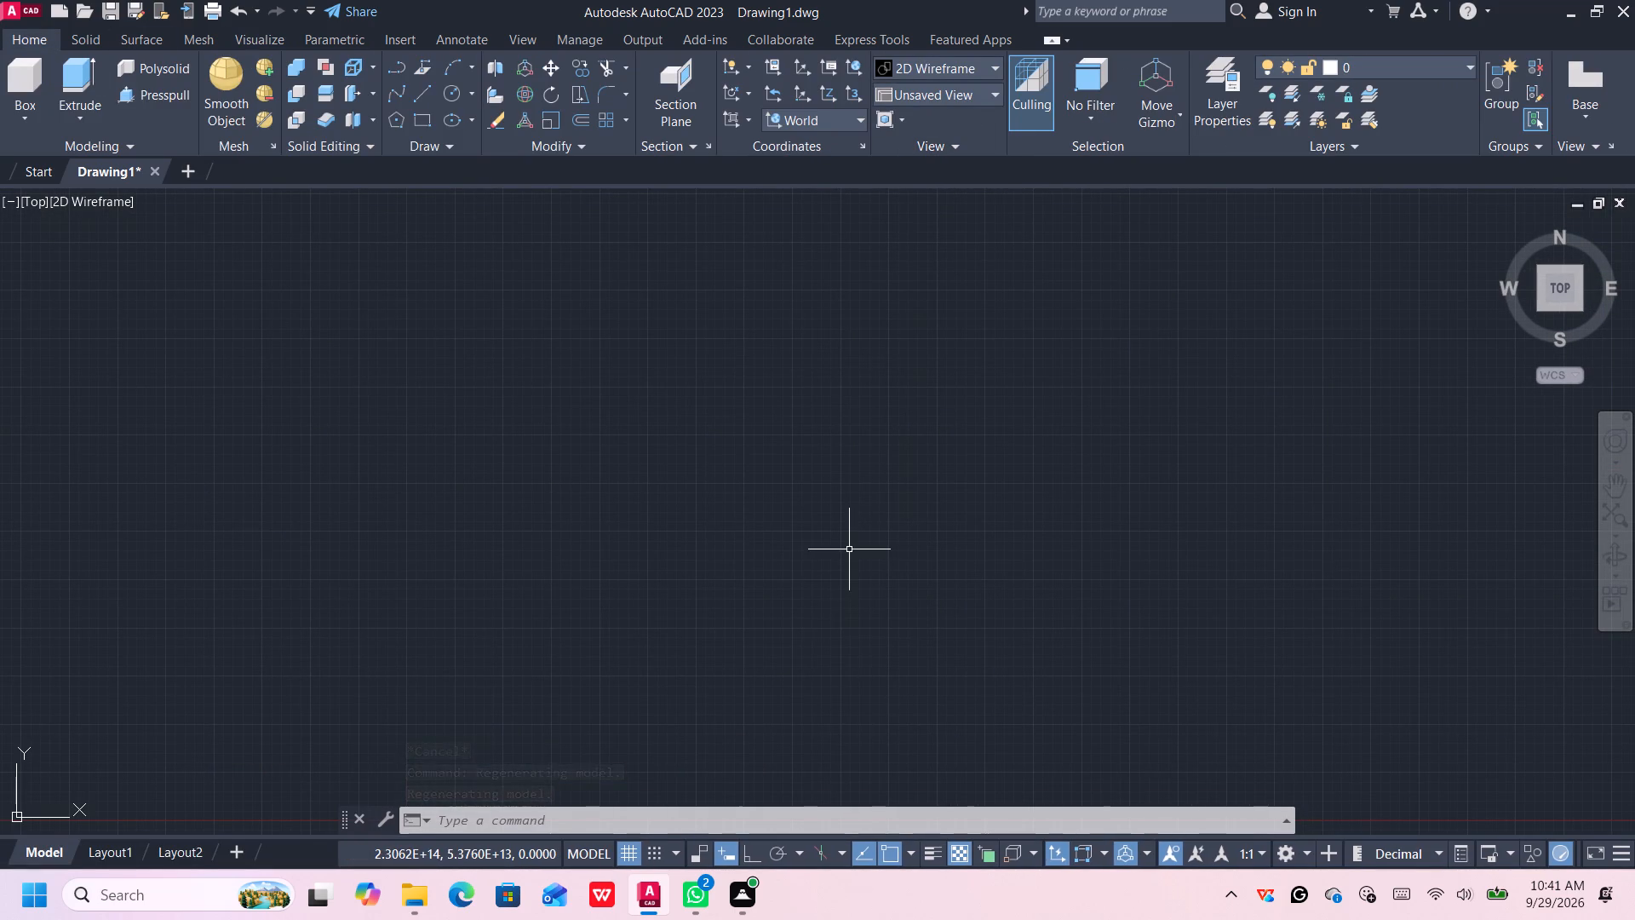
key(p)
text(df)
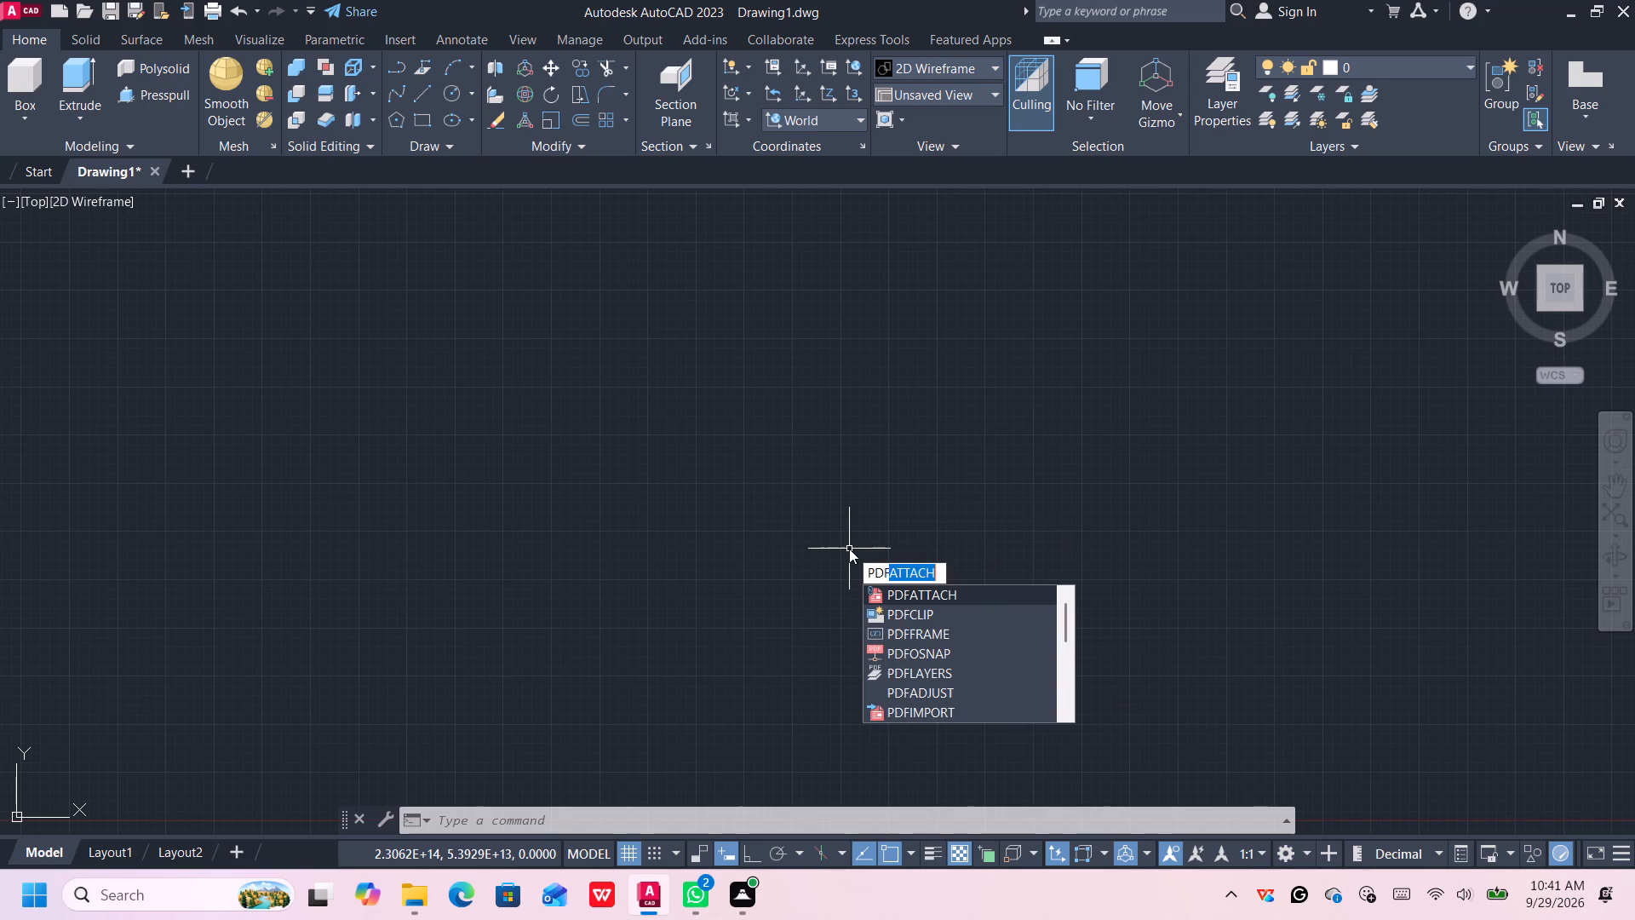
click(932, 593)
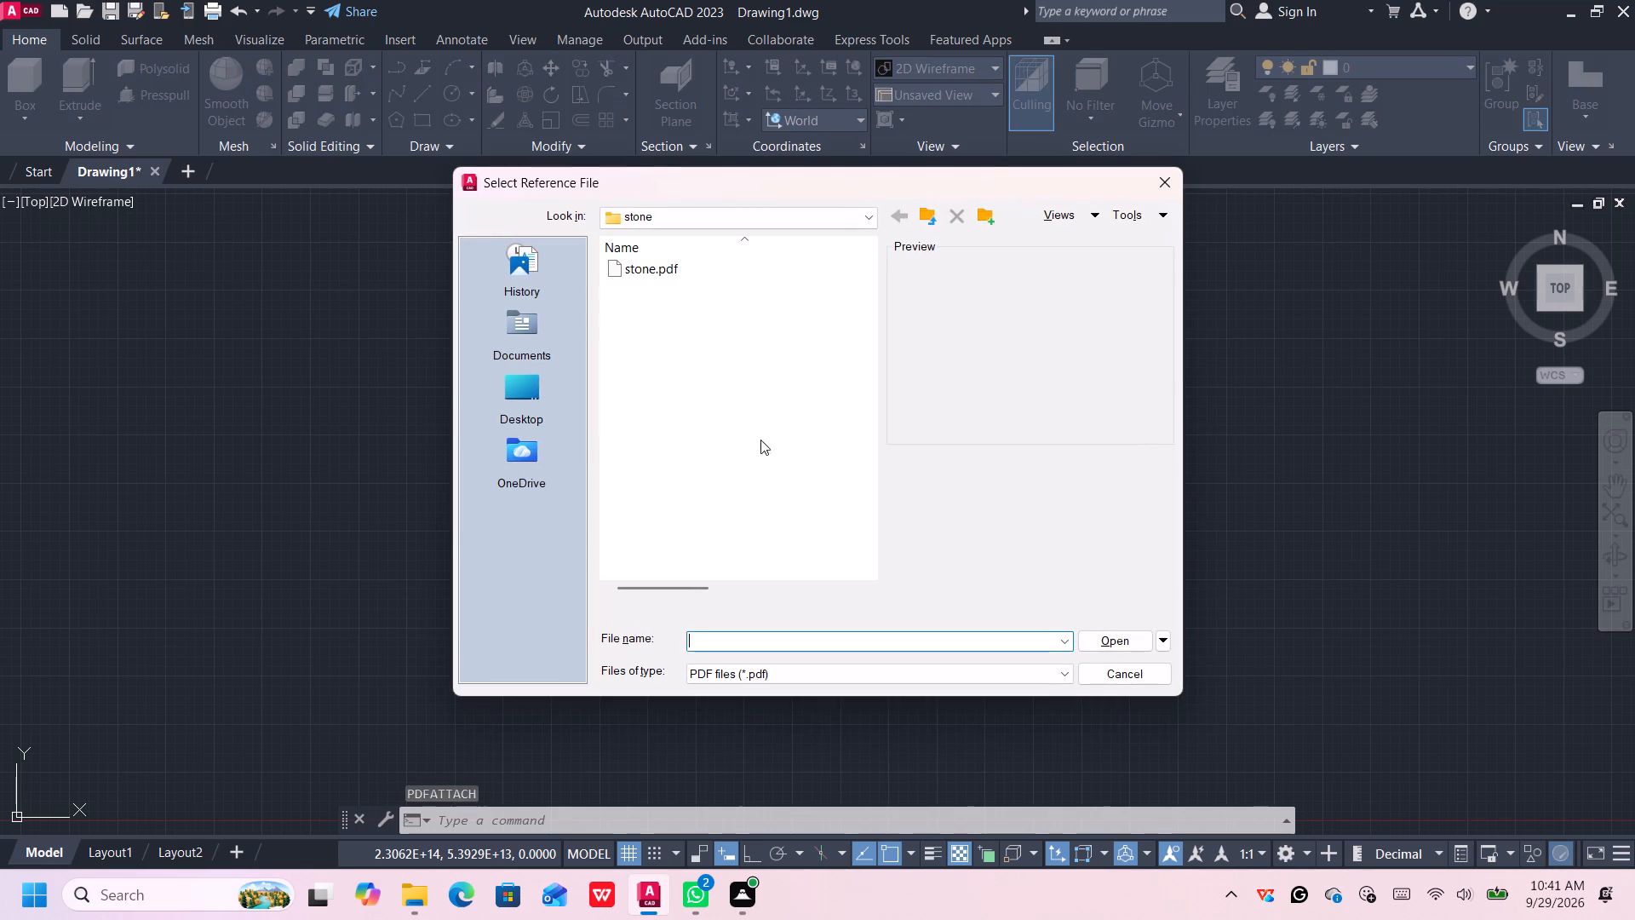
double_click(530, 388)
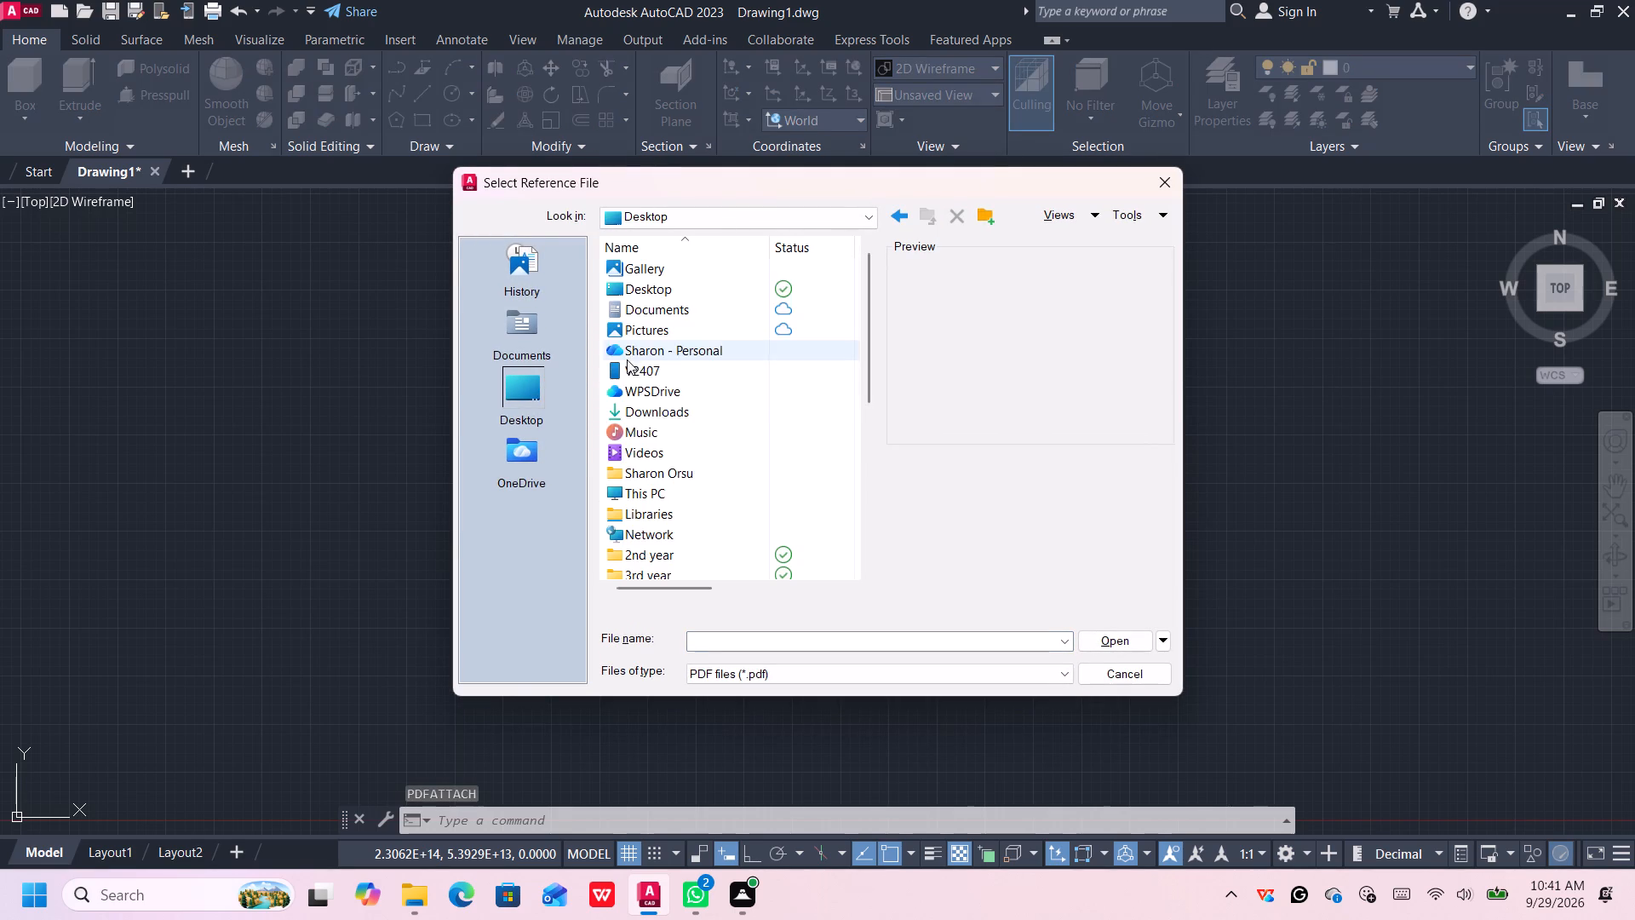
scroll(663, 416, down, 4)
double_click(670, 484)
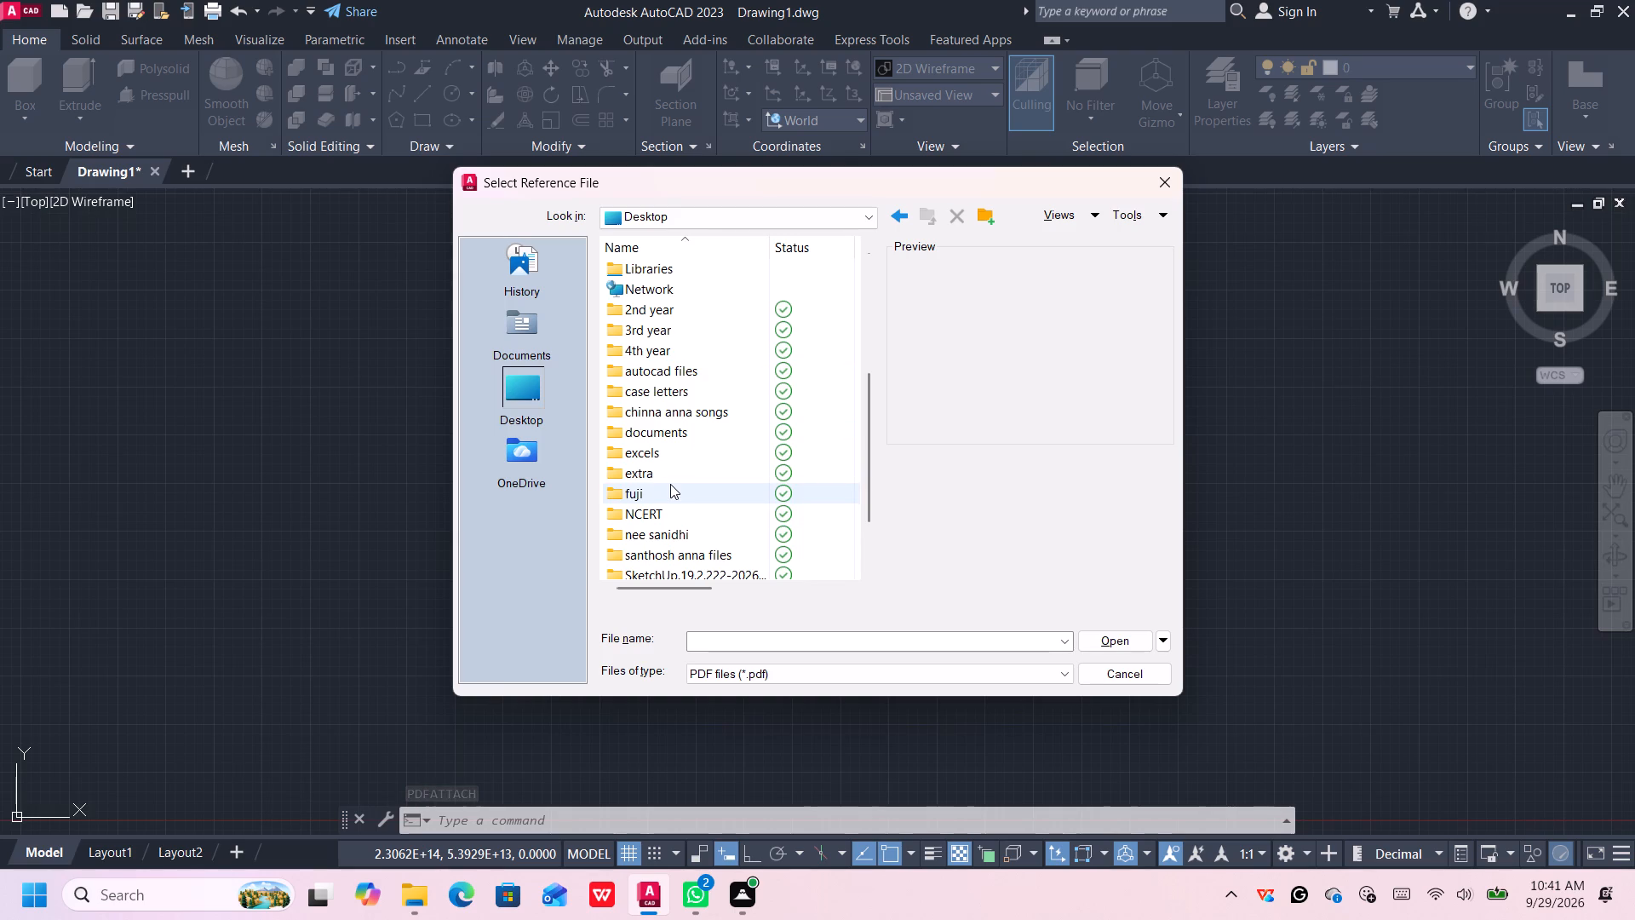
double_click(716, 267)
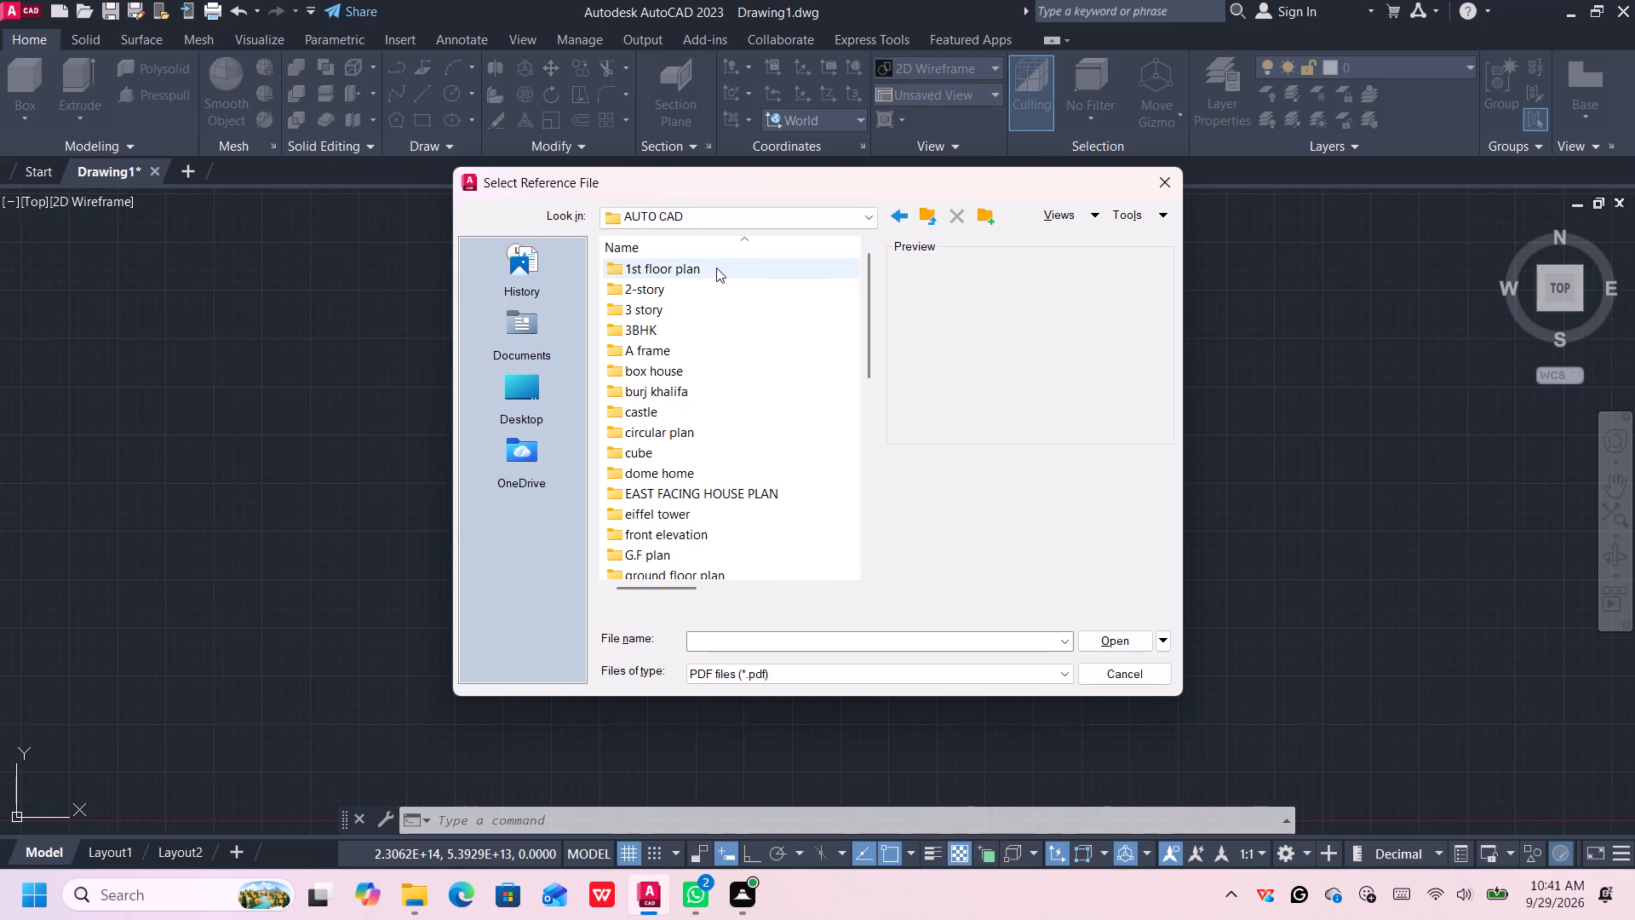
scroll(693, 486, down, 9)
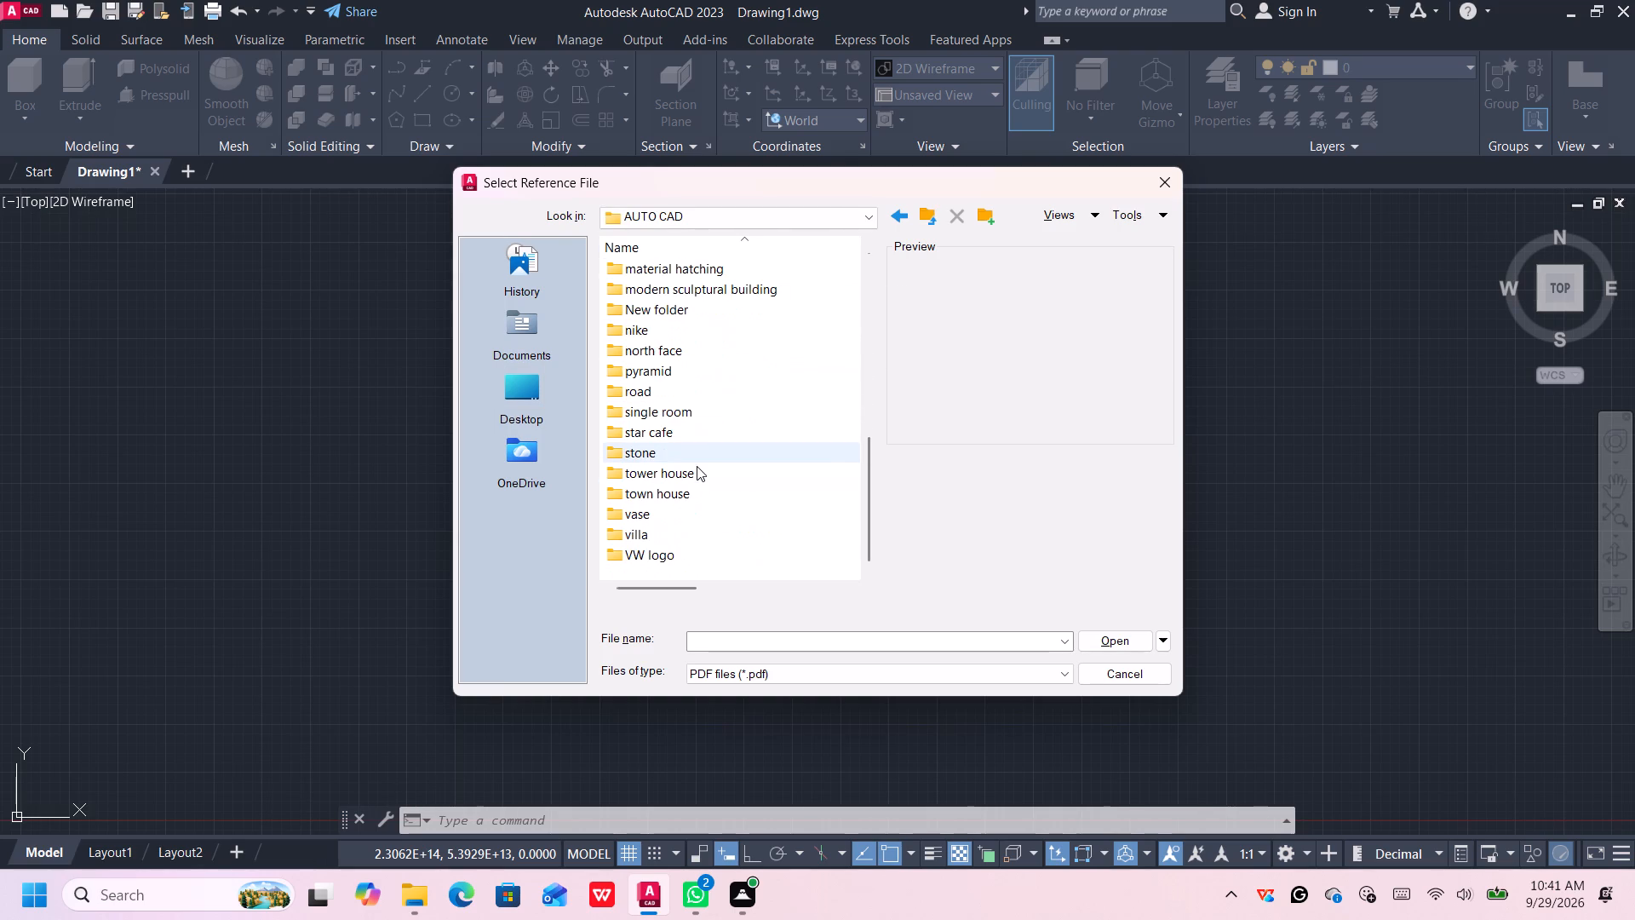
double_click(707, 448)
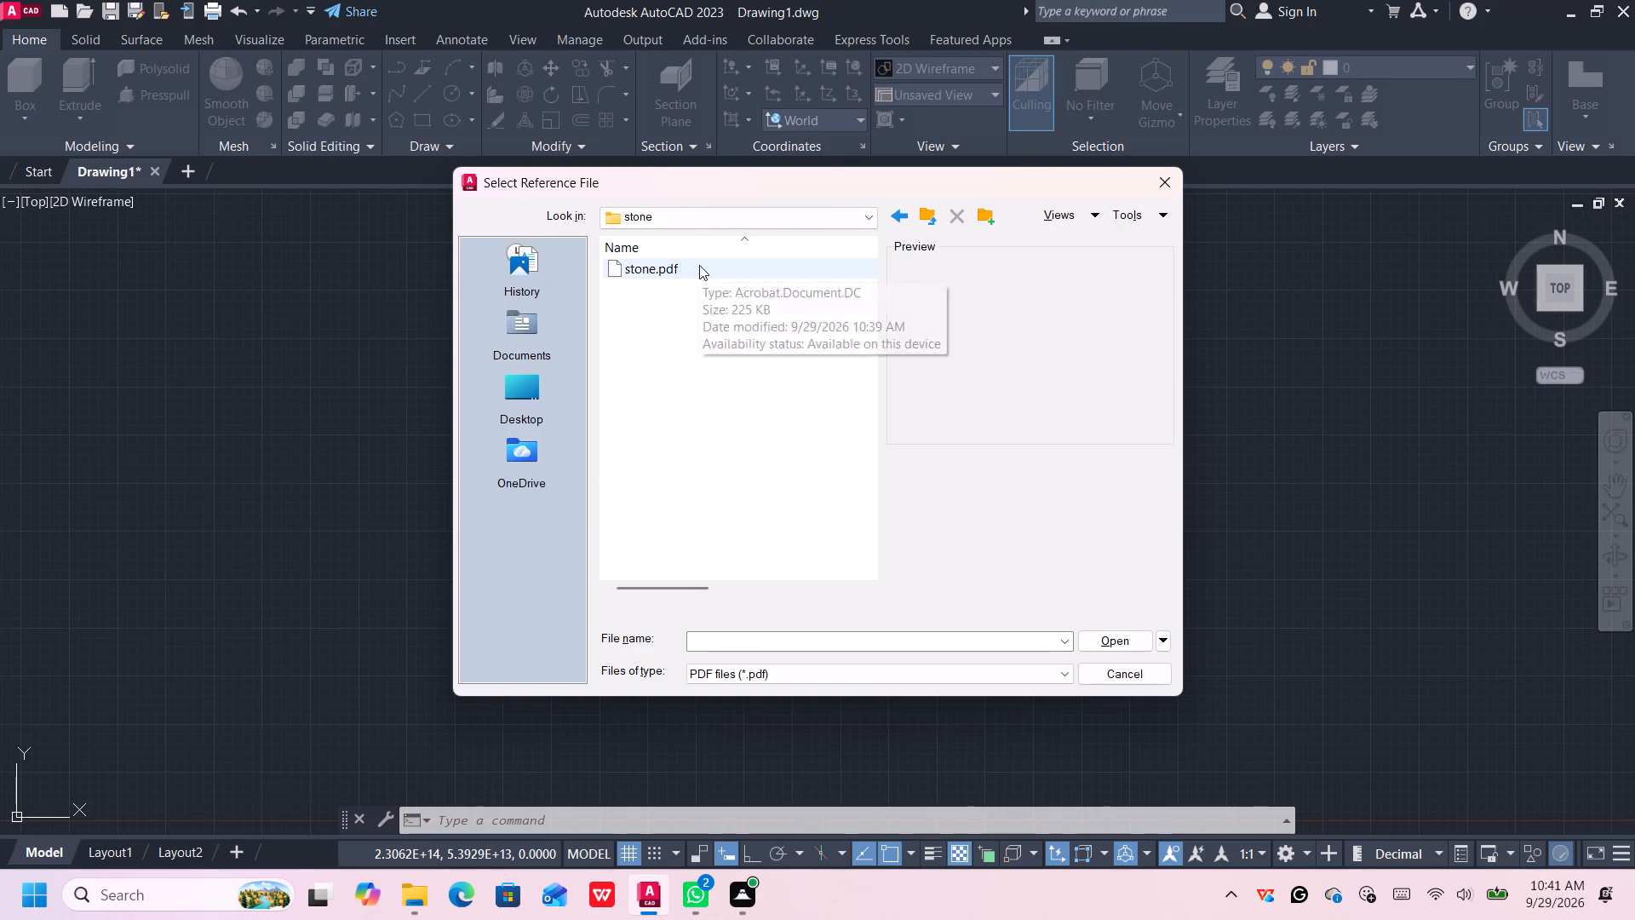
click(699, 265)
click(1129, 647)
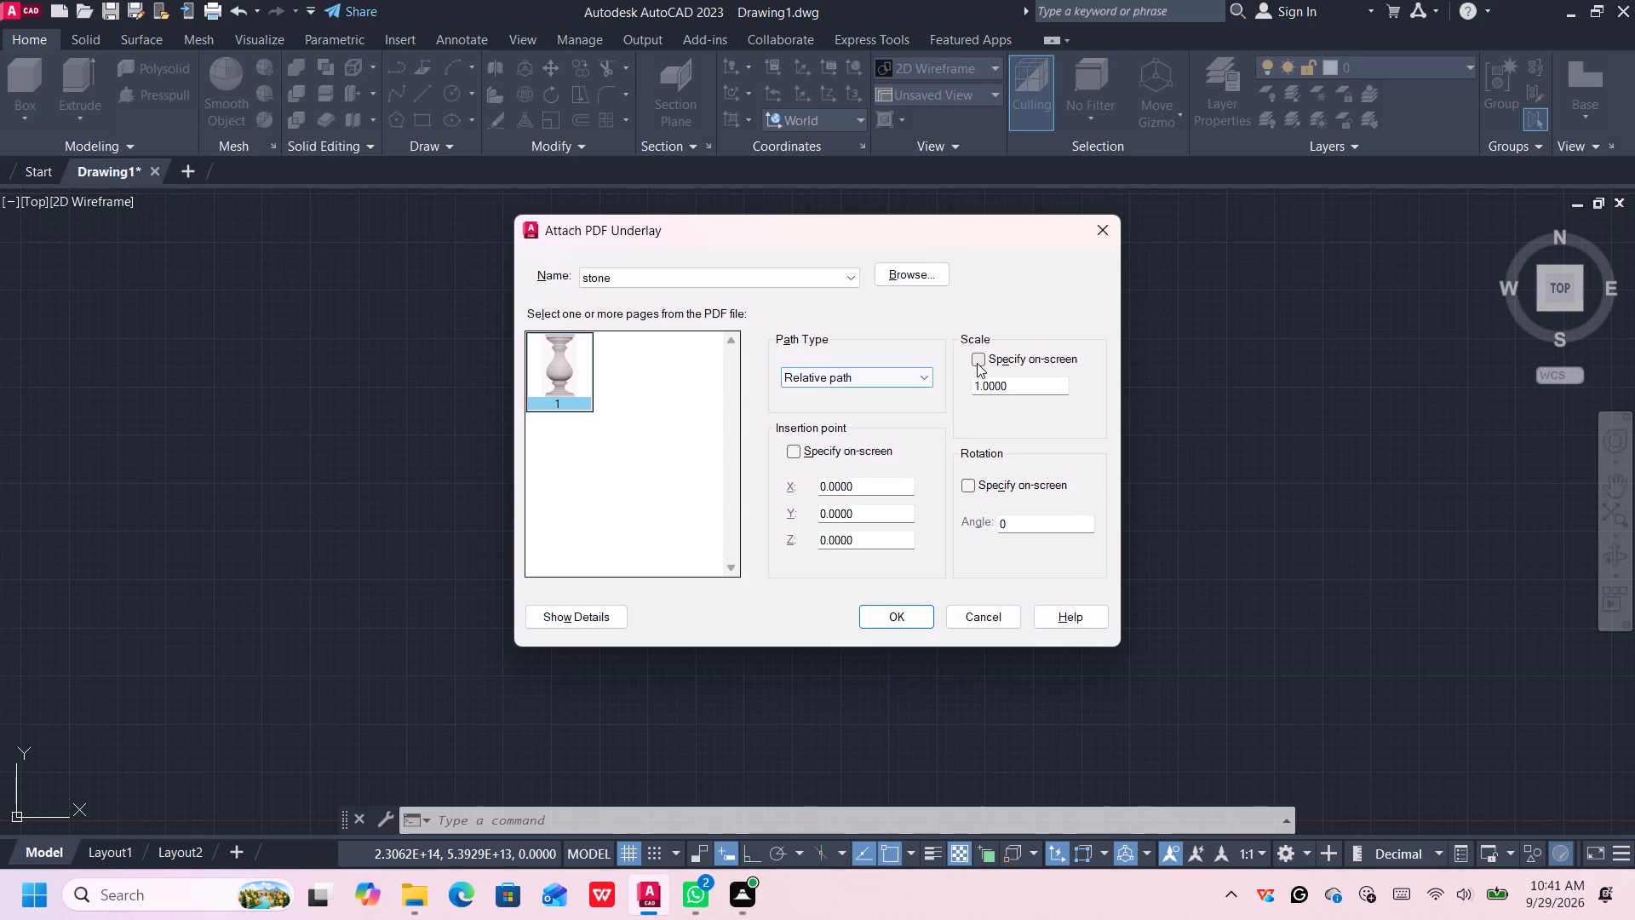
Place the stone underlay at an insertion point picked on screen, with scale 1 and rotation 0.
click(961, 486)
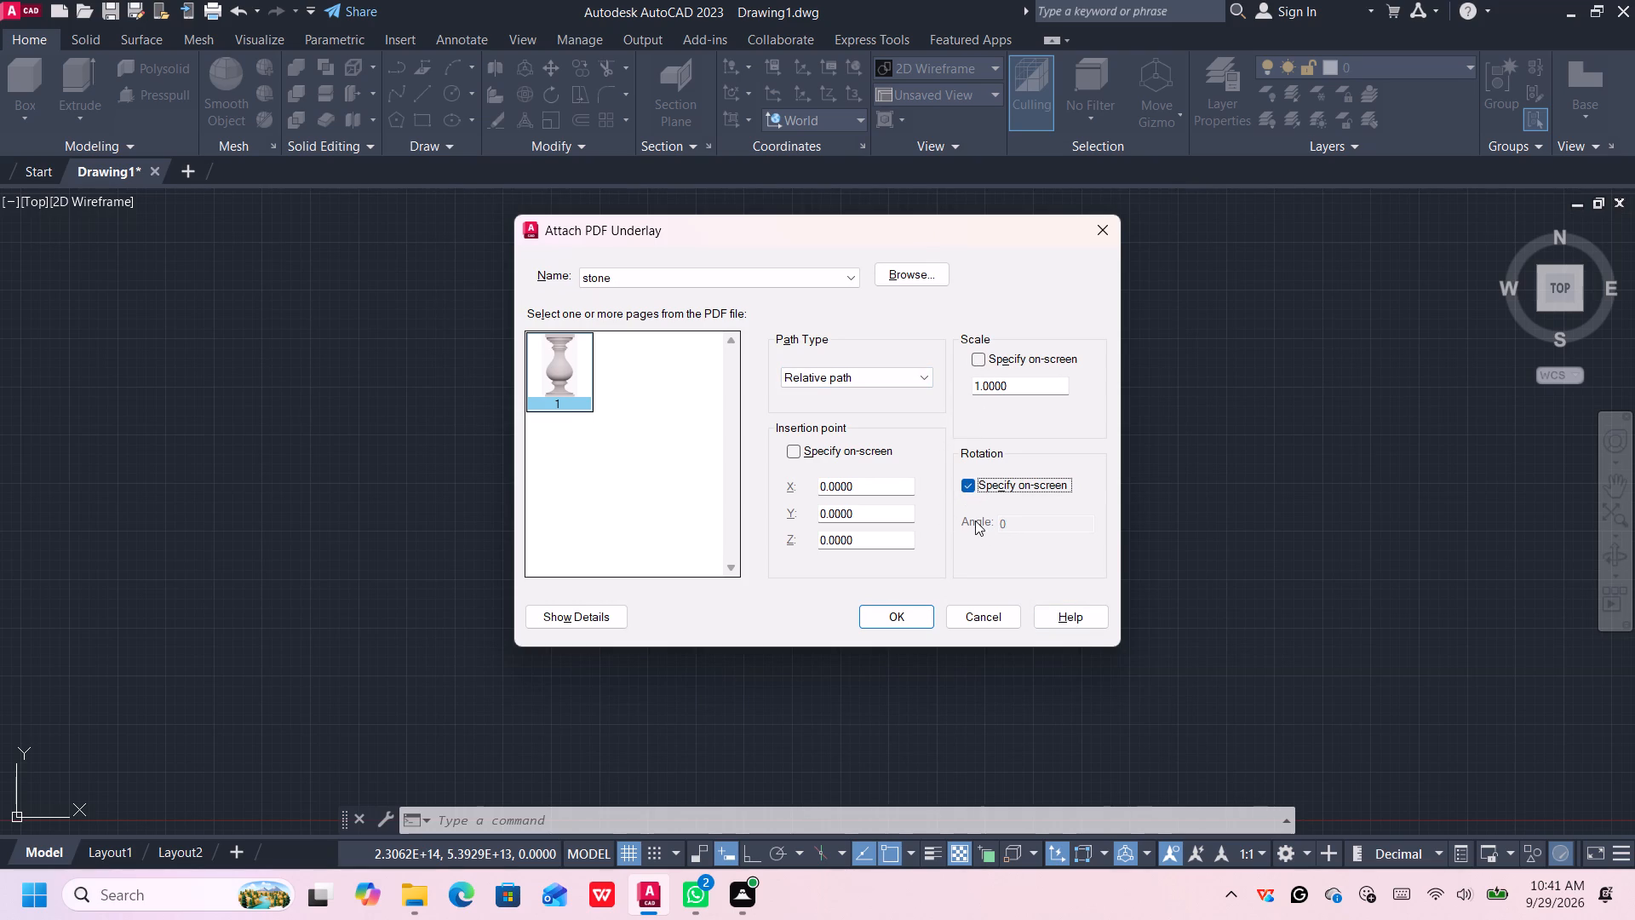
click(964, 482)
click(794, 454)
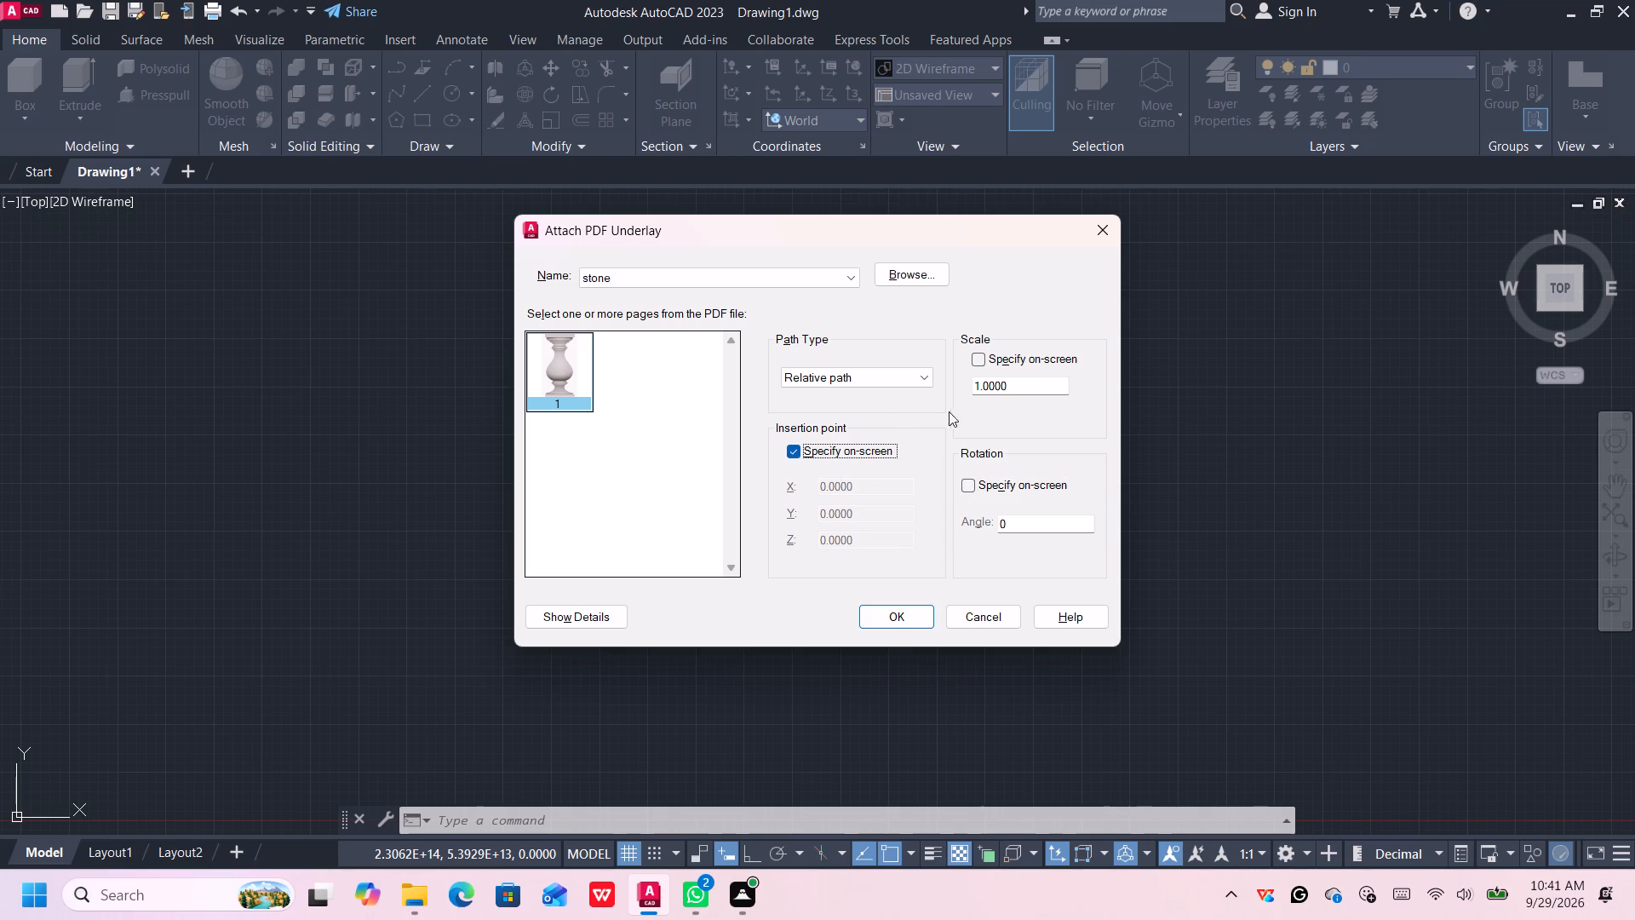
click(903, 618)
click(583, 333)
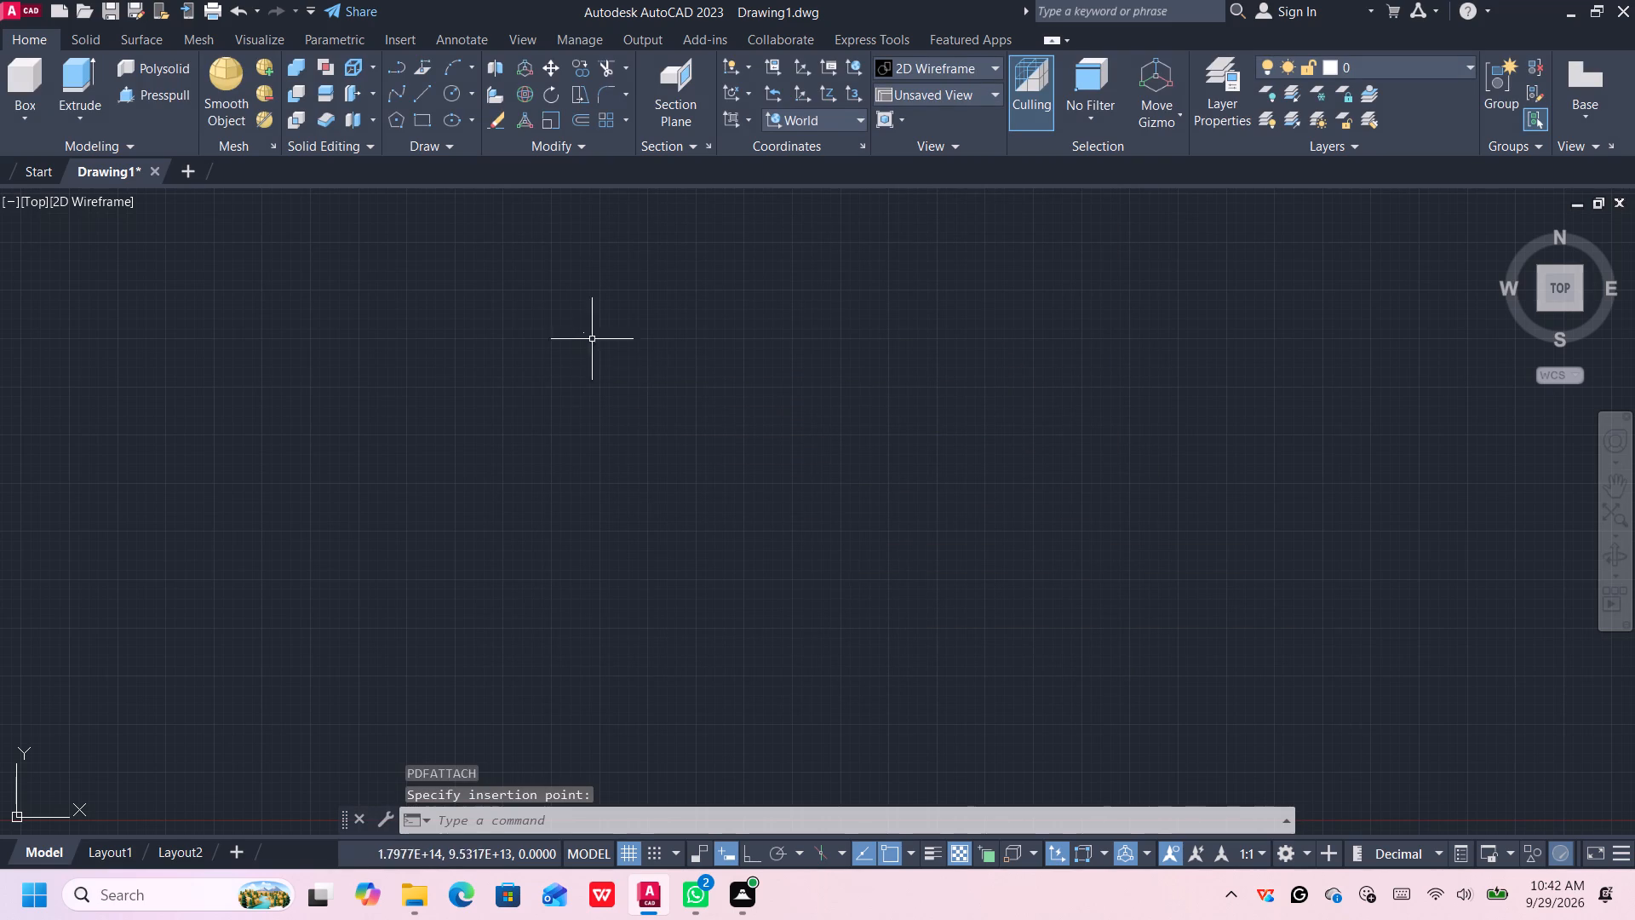
Examine the area around the picked insertion point closely to find the stone PDF underlay.
scroll(594, 349, up, 5)
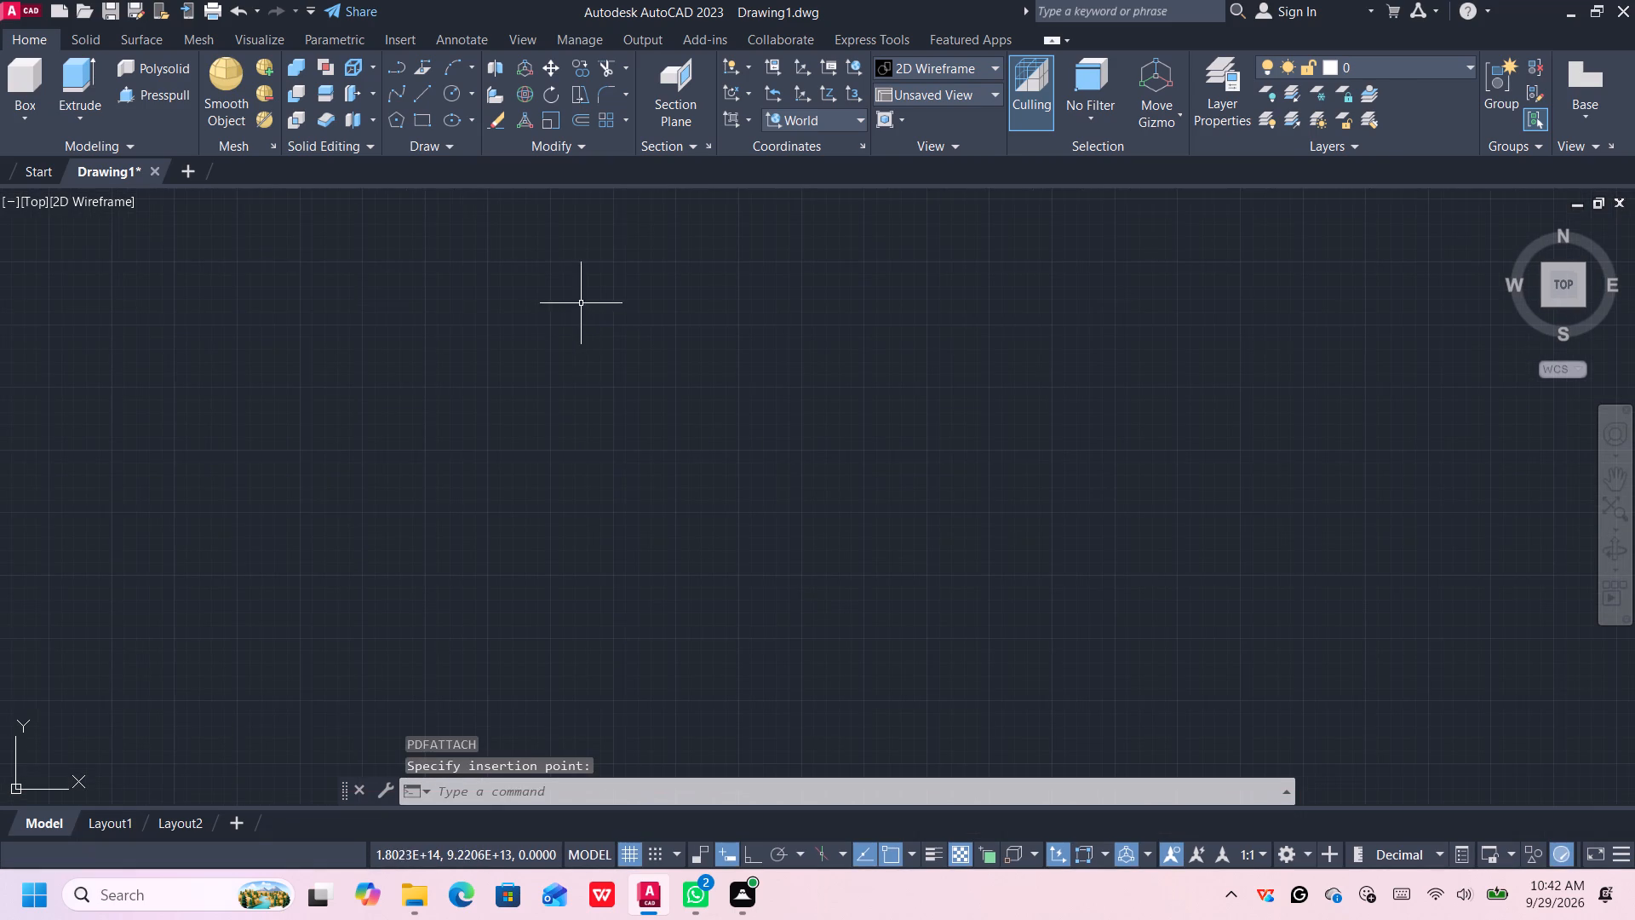
middle_drag(578, 303, 642, 549)
scroll(588, 423, up, 3)
middle_drag(525, 354, 525, 357)
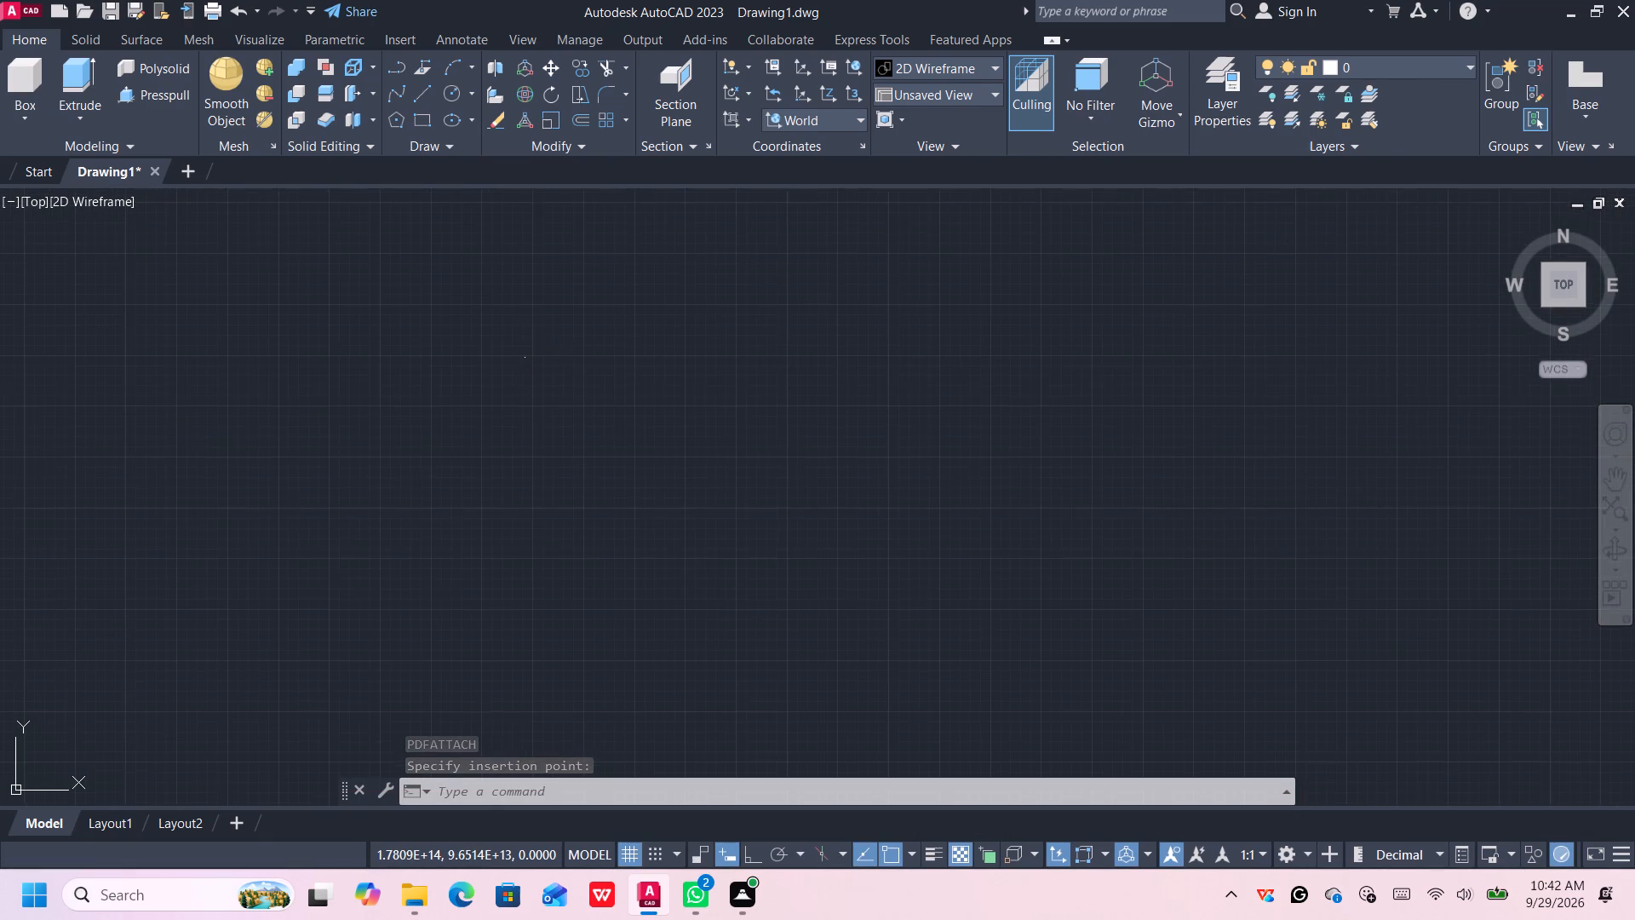
middle_drag(525, 357, 595, 500)
scroll(594, 499, up, 10)
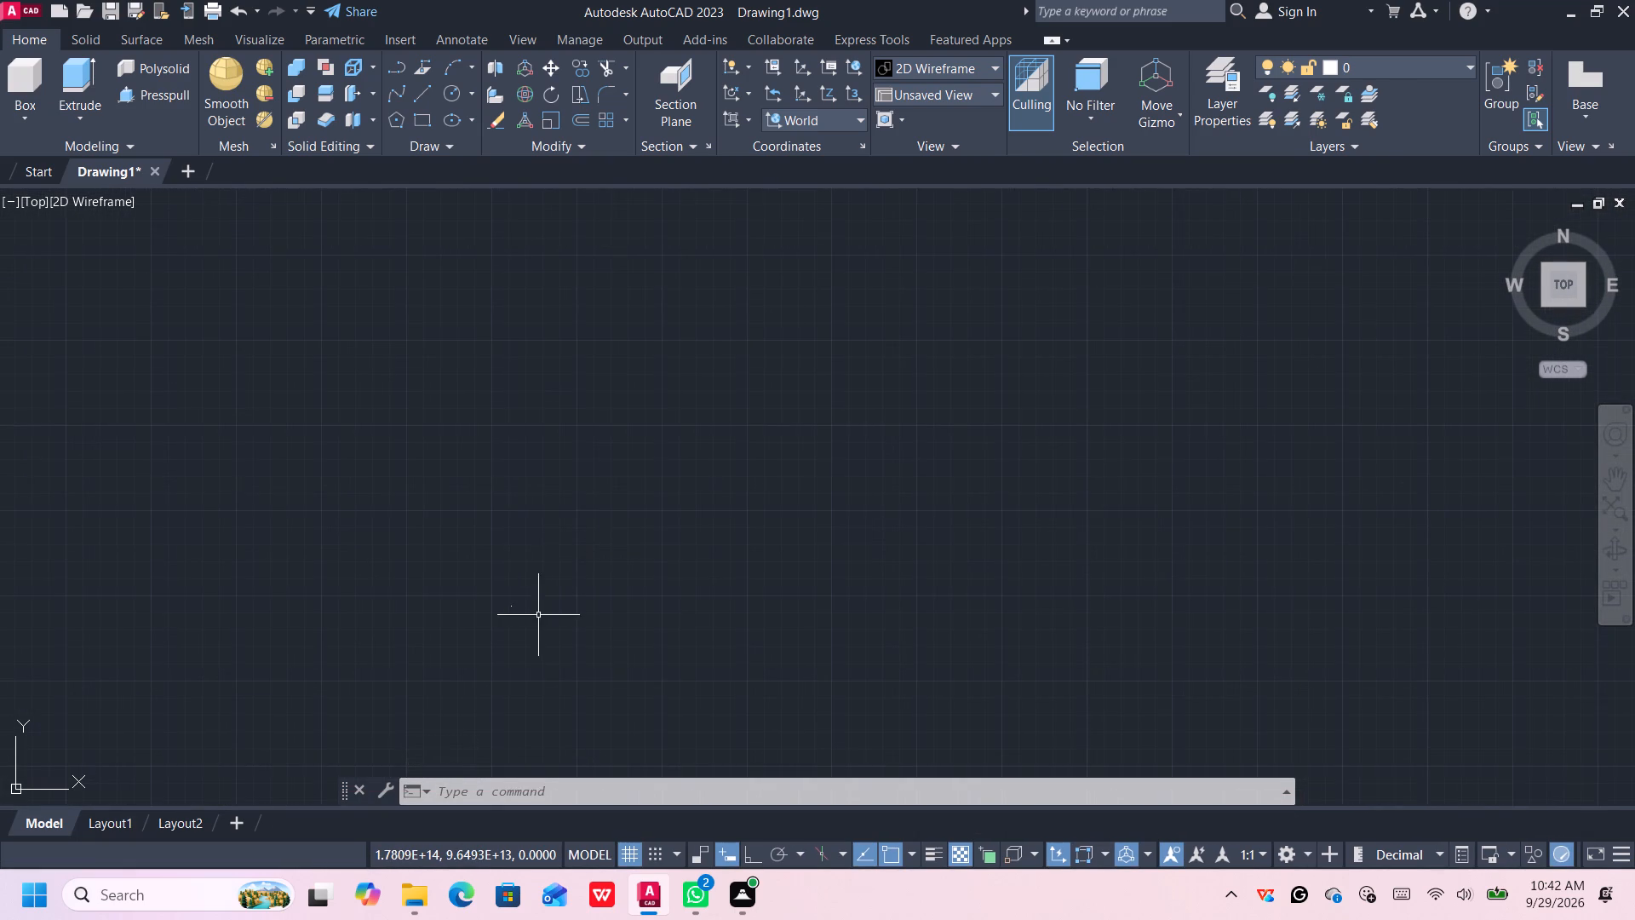
middle_drag(538, 615, 646, 536)
scroll(625, 537, up, 6)
middle_drag(492, 426, 493, 427)
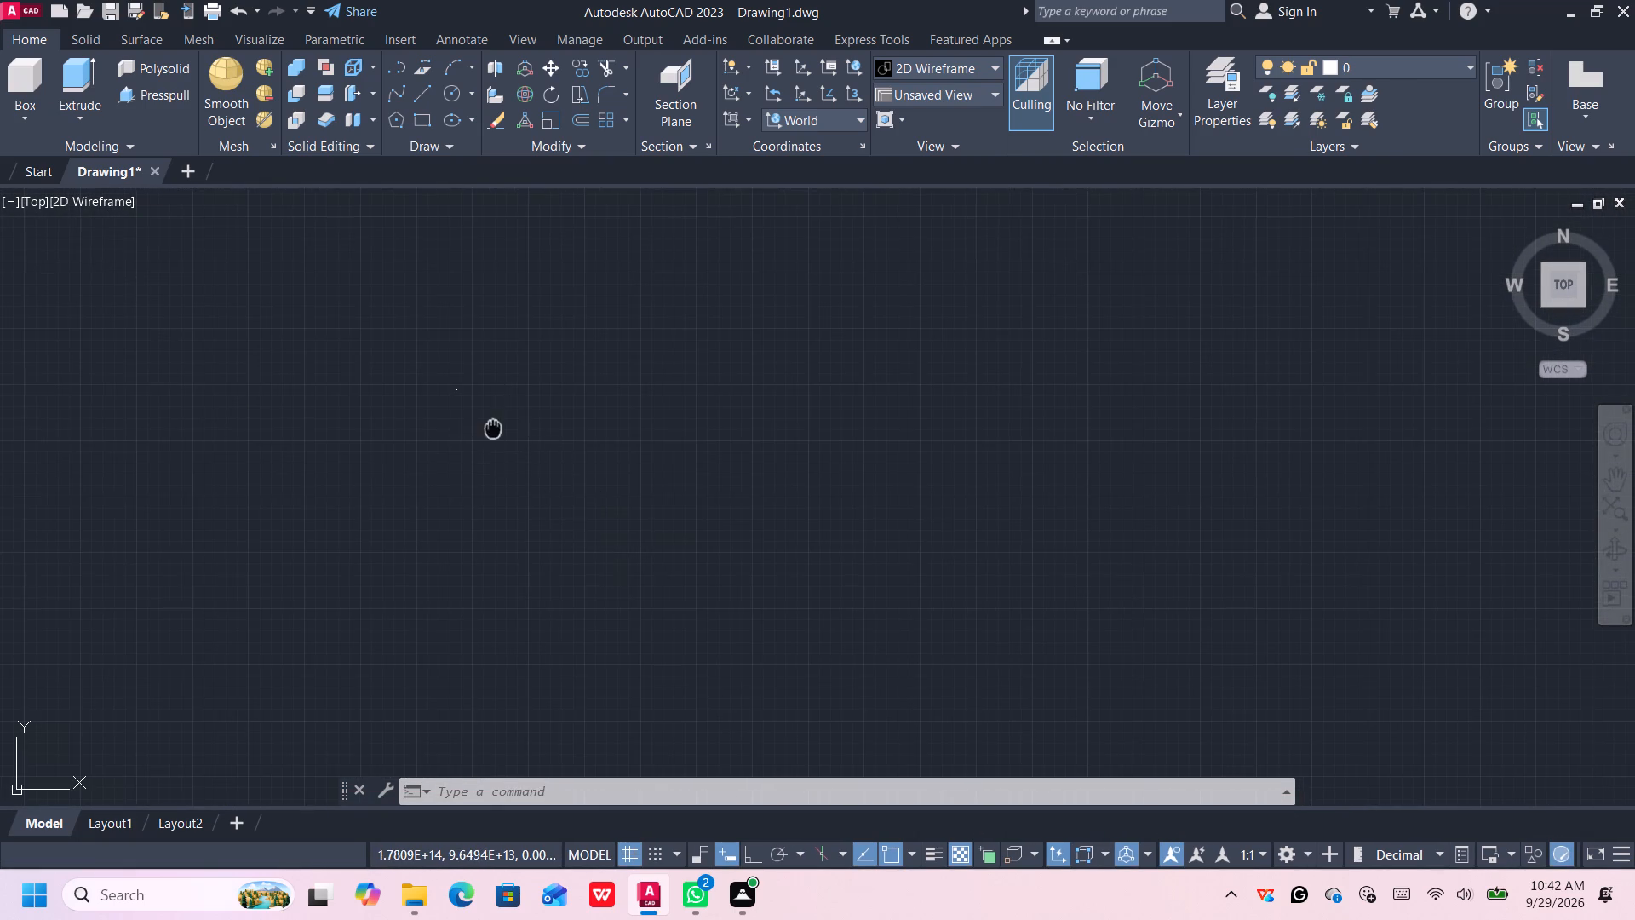
middle_drag(493, 427, 881, 574)
middle_drag(895, 574, 914, 574)
middle_click(955, 572)
scroll(869, 538, up, 6)
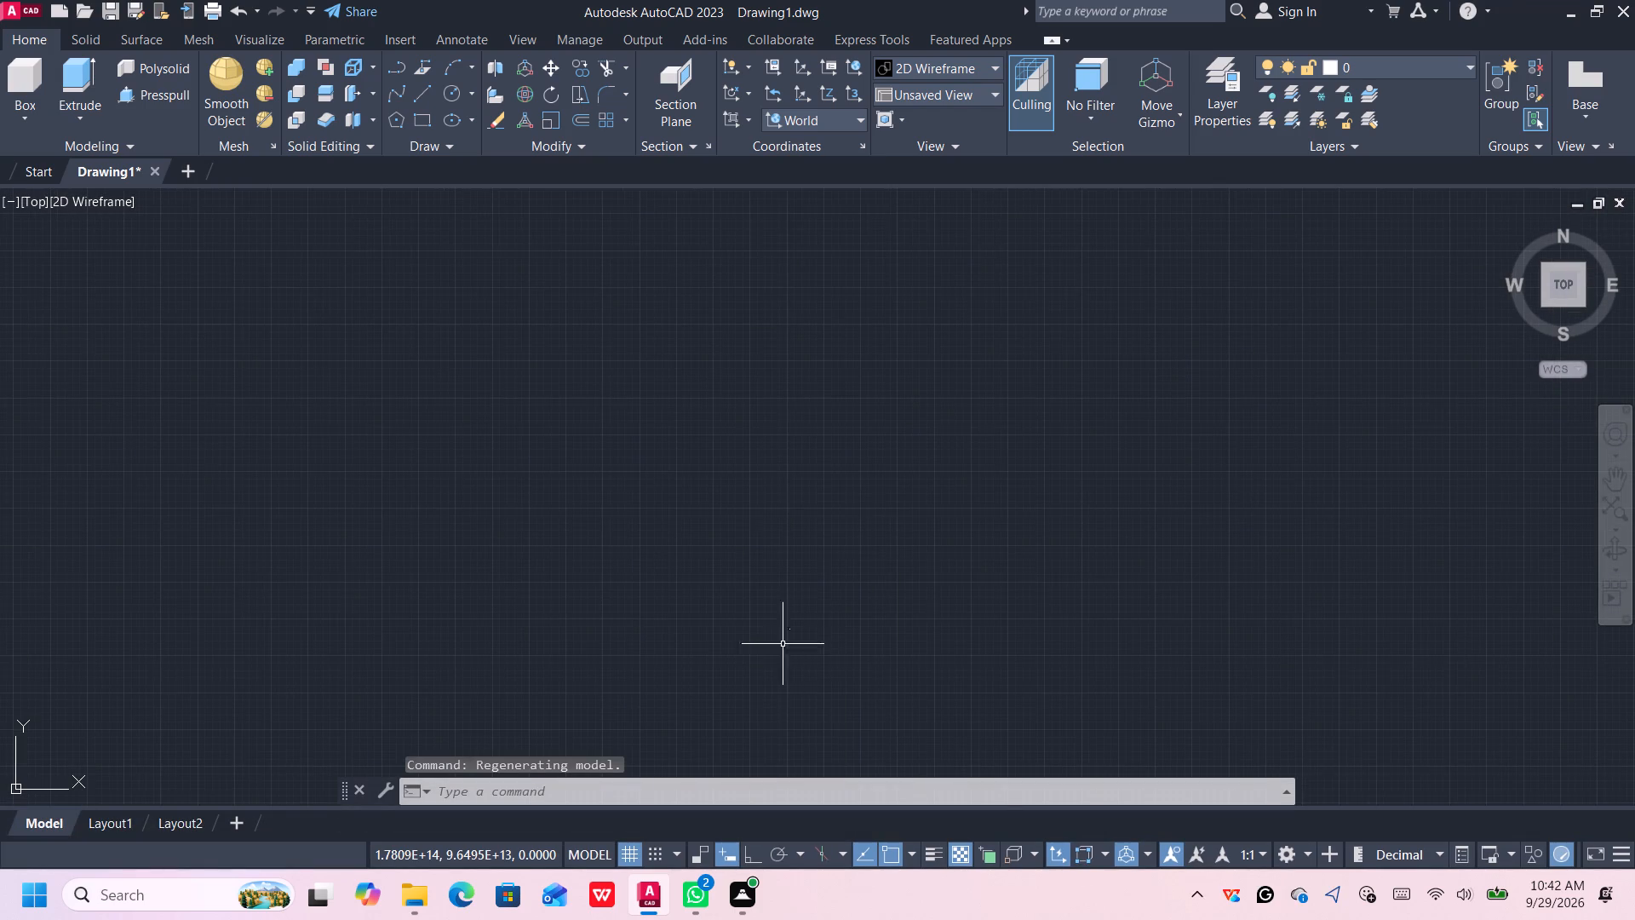
middle_drag(783, 644, 806, 581)
scroll(809, 584, up, 6)
scroll(804, 398, up, 5)
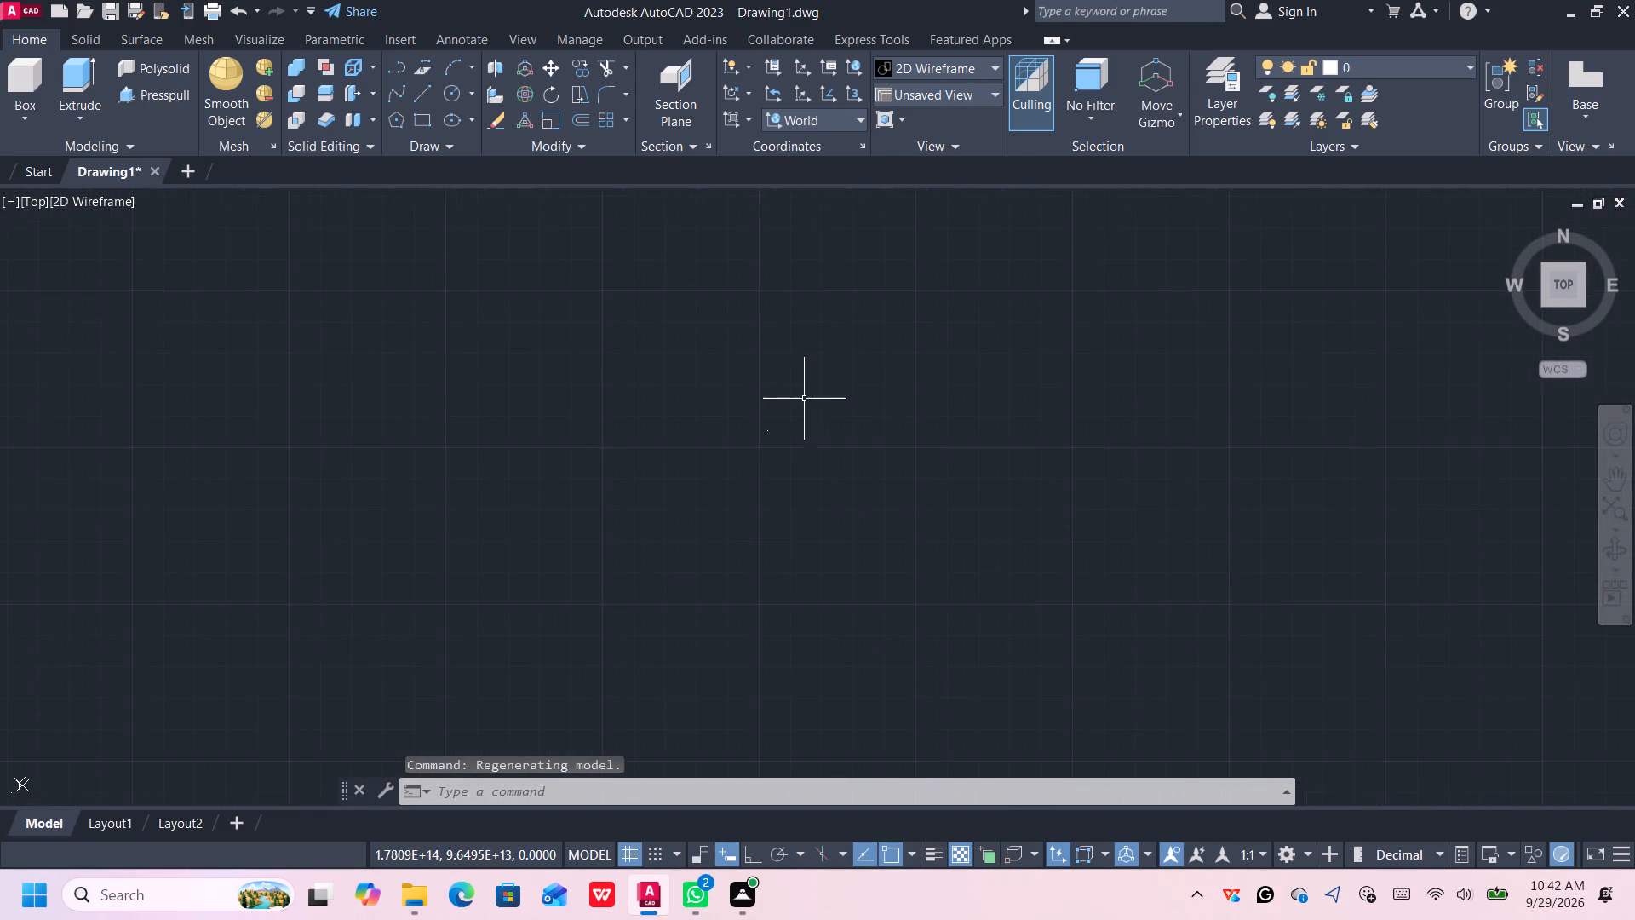
scroll(750, 481, up, 6)
middle_drag(806, 364, 814, 620)
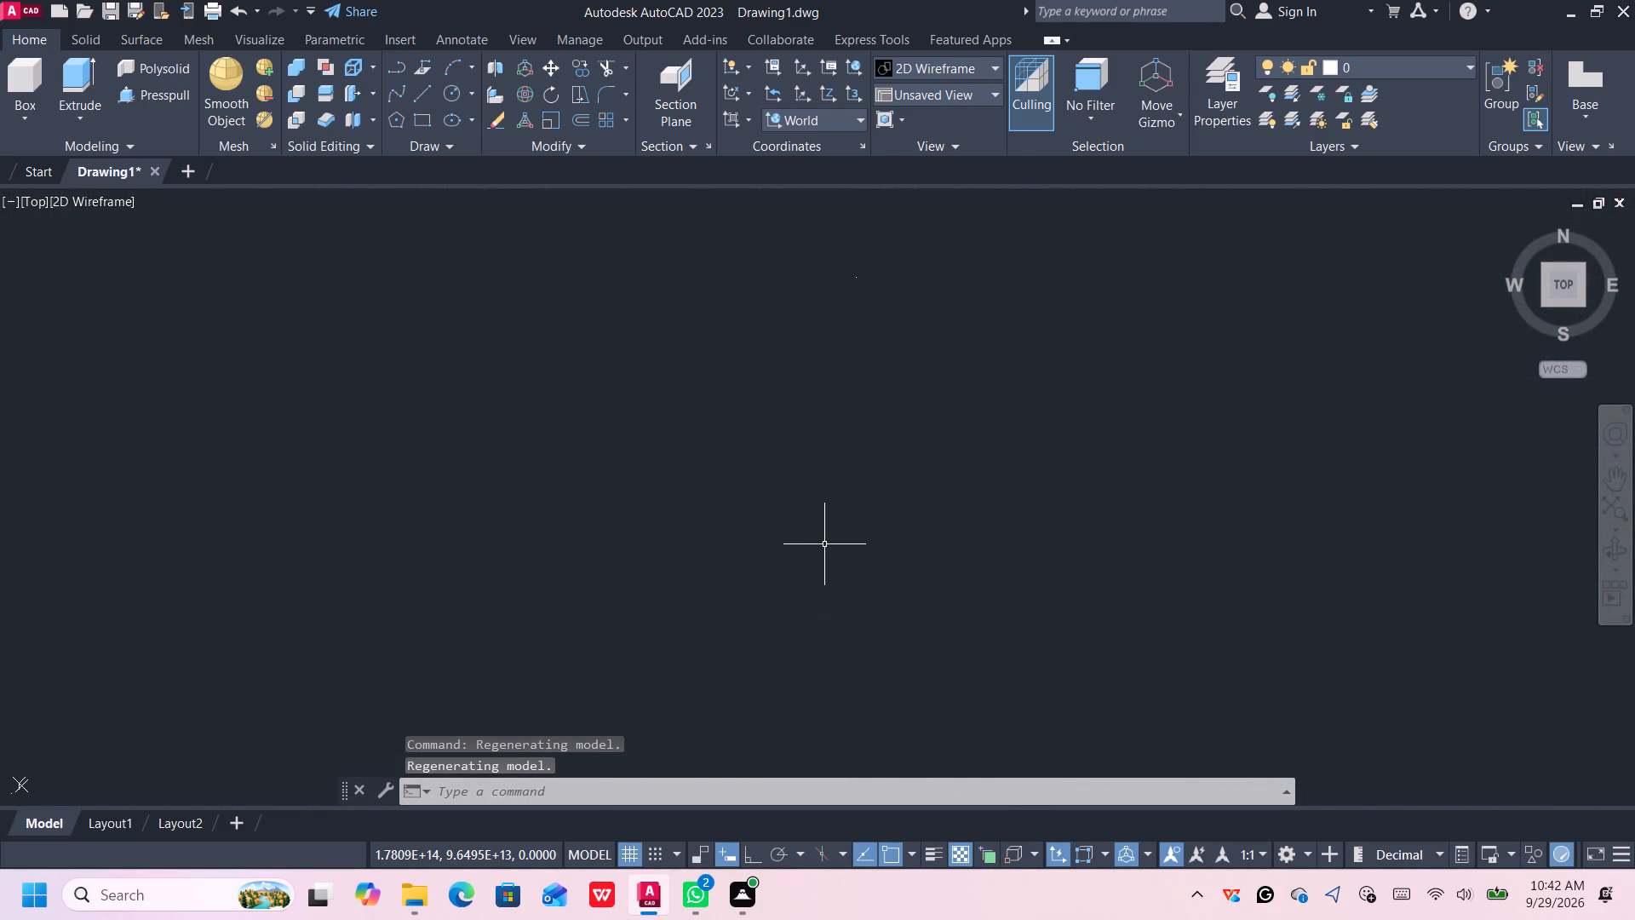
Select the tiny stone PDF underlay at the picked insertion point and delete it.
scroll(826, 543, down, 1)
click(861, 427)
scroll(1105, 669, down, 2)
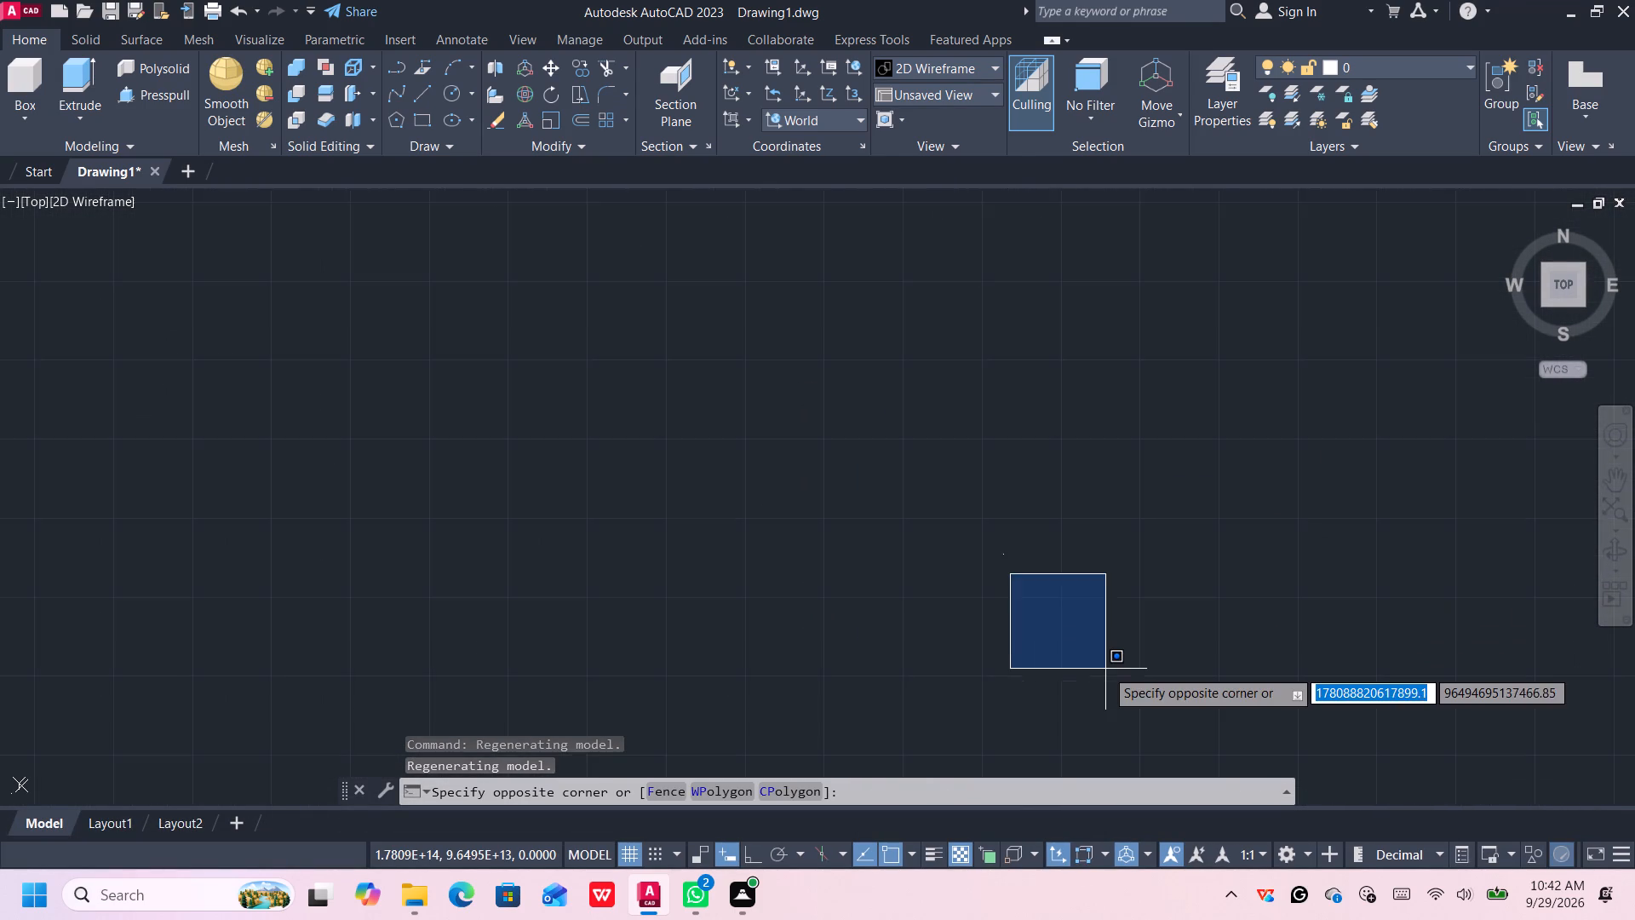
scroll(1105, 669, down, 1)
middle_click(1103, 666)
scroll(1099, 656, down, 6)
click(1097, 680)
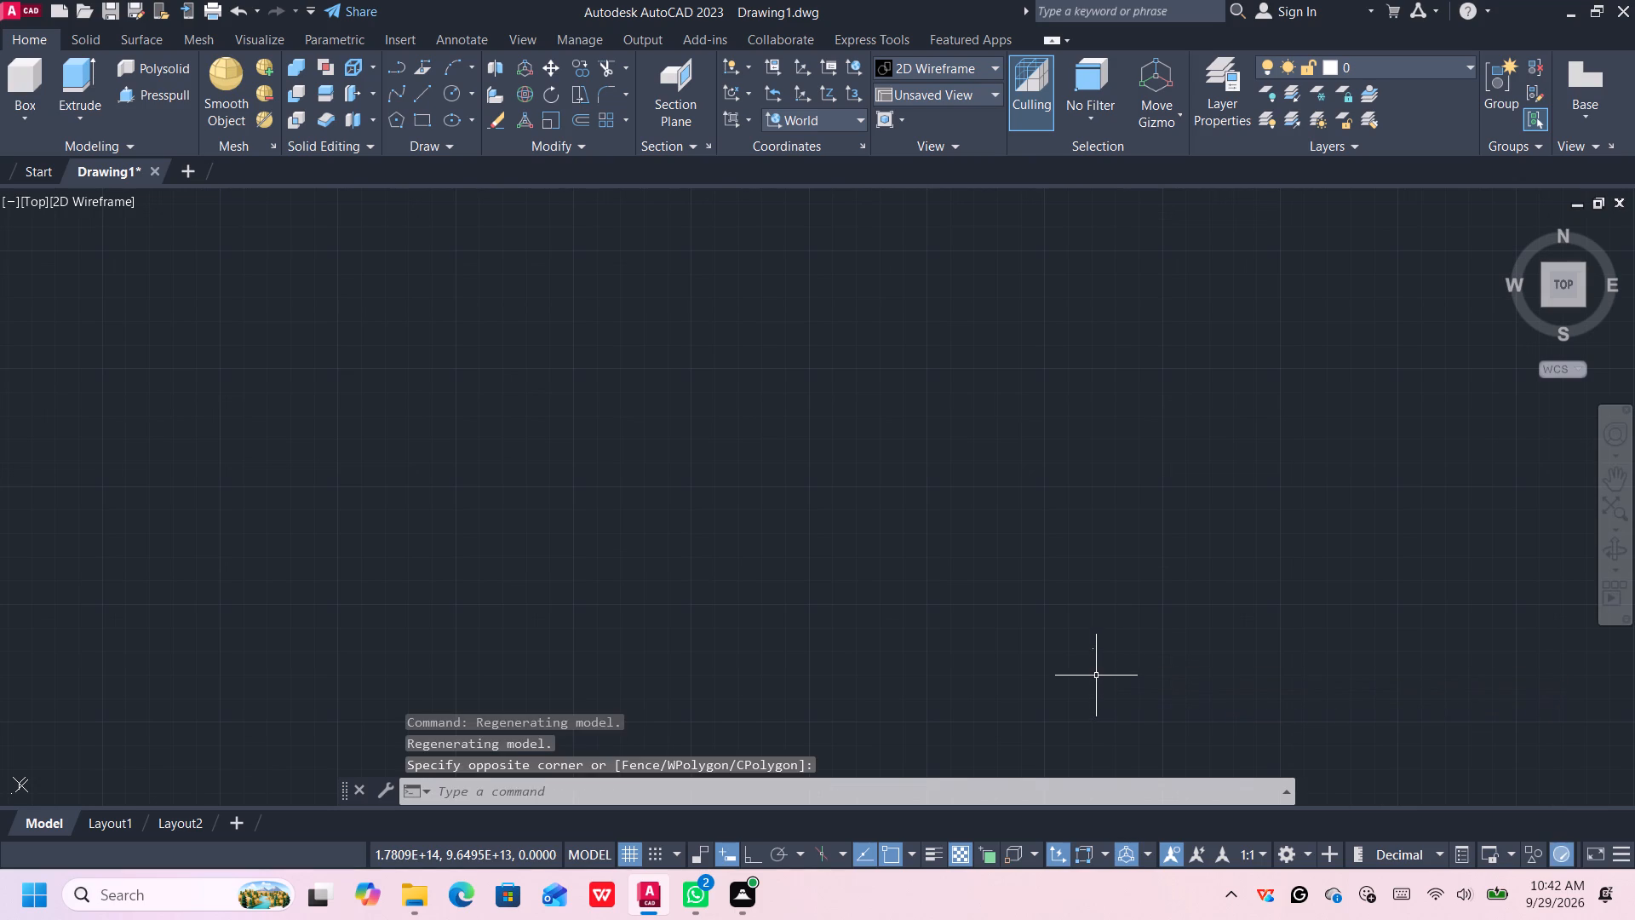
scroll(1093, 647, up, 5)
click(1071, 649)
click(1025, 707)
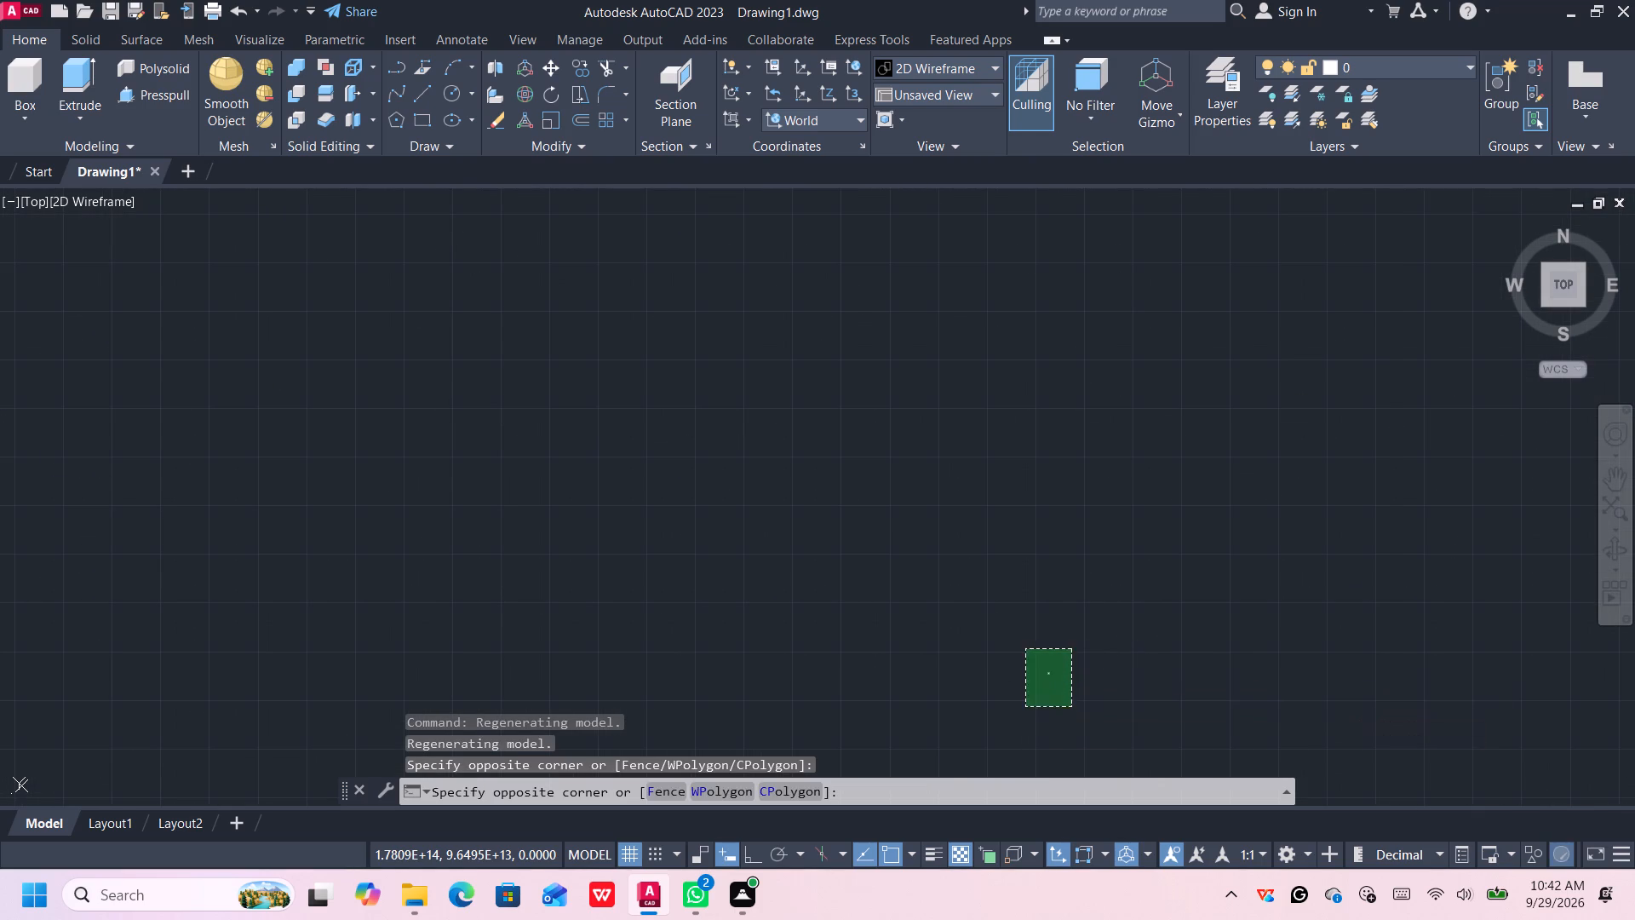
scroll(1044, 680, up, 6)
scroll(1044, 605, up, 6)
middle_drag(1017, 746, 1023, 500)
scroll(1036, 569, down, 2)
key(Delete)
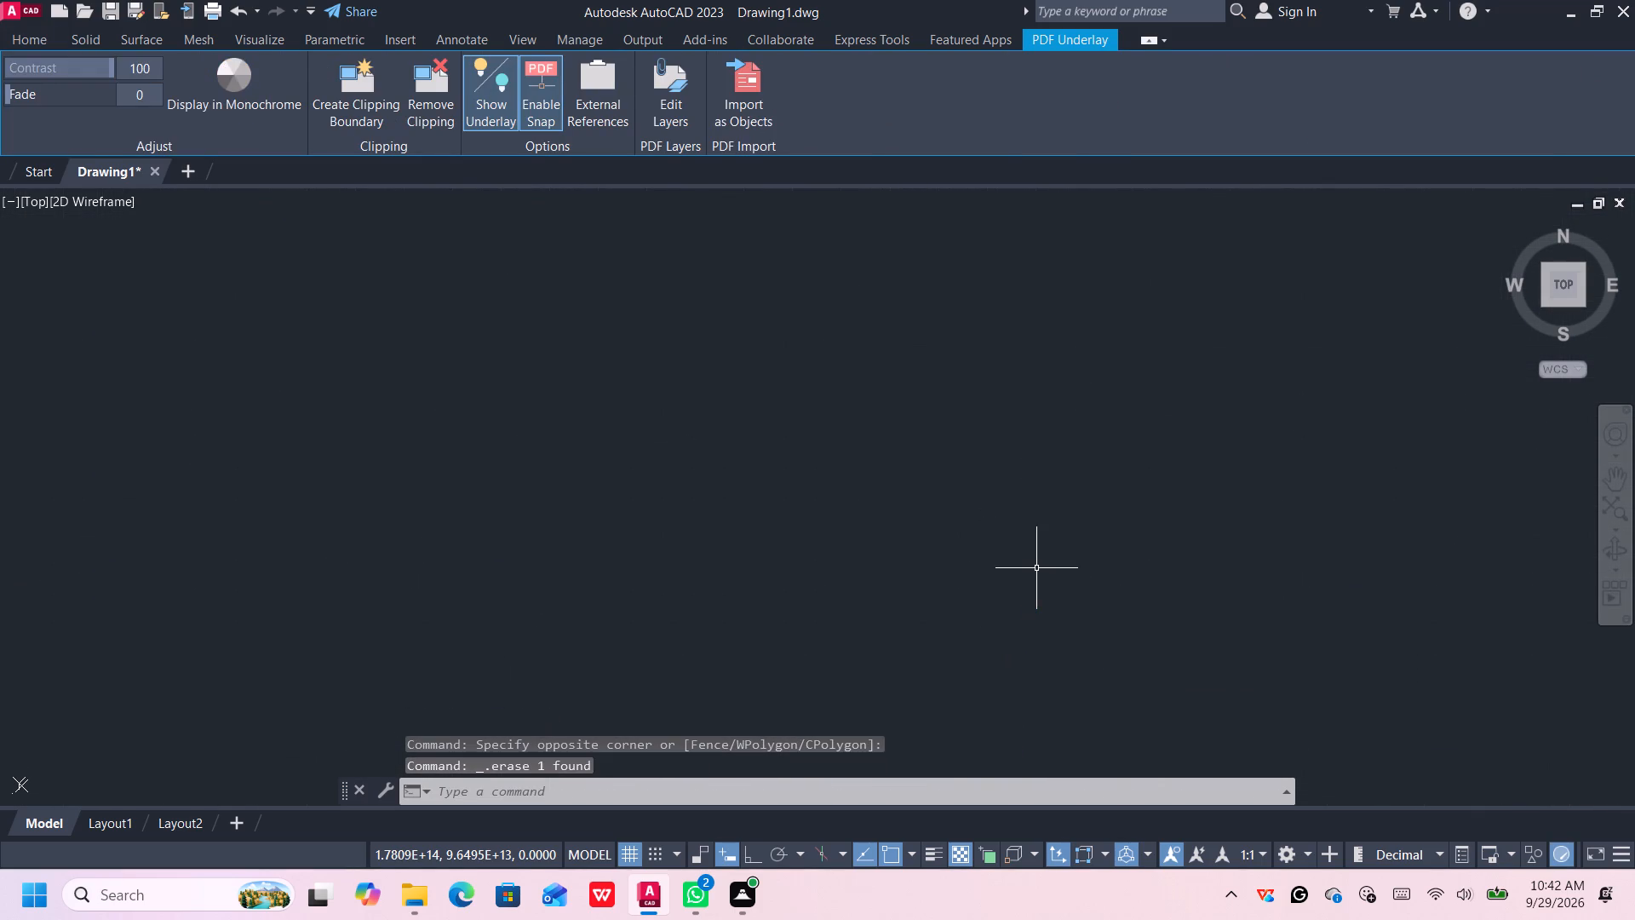
Examine the wider model space around the origin and along the positive X axis.
scroll(1048, 578, down, 20)
scroll(1048, 578, down, 10)
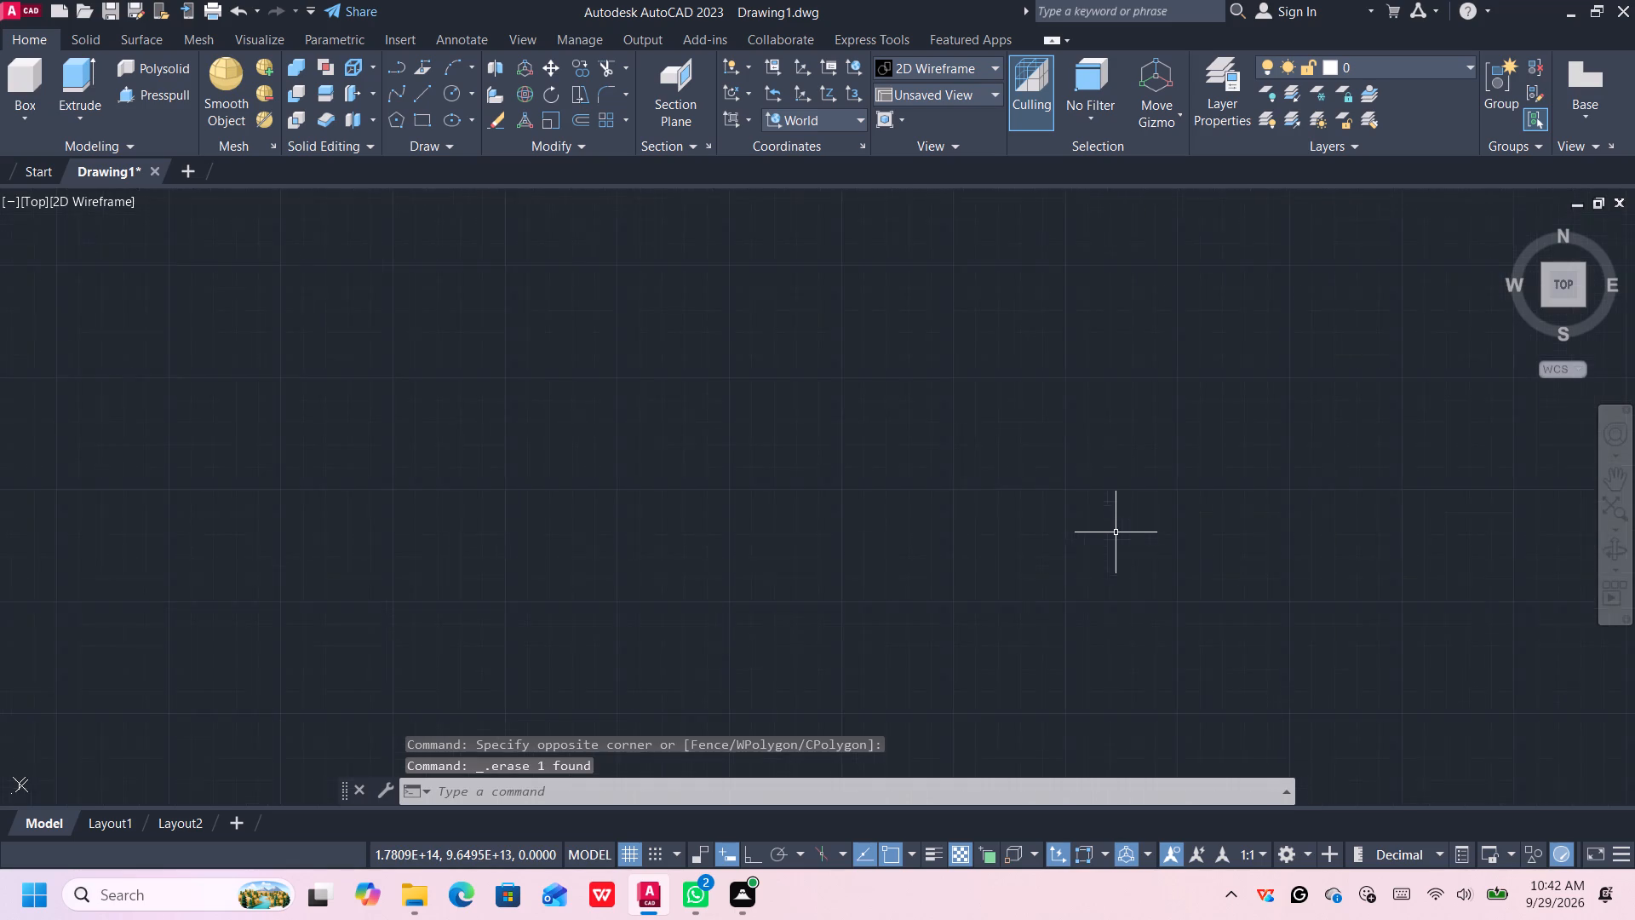
scroll(1116, 532, down, 20)
scroll(1116, 532, down, 17)
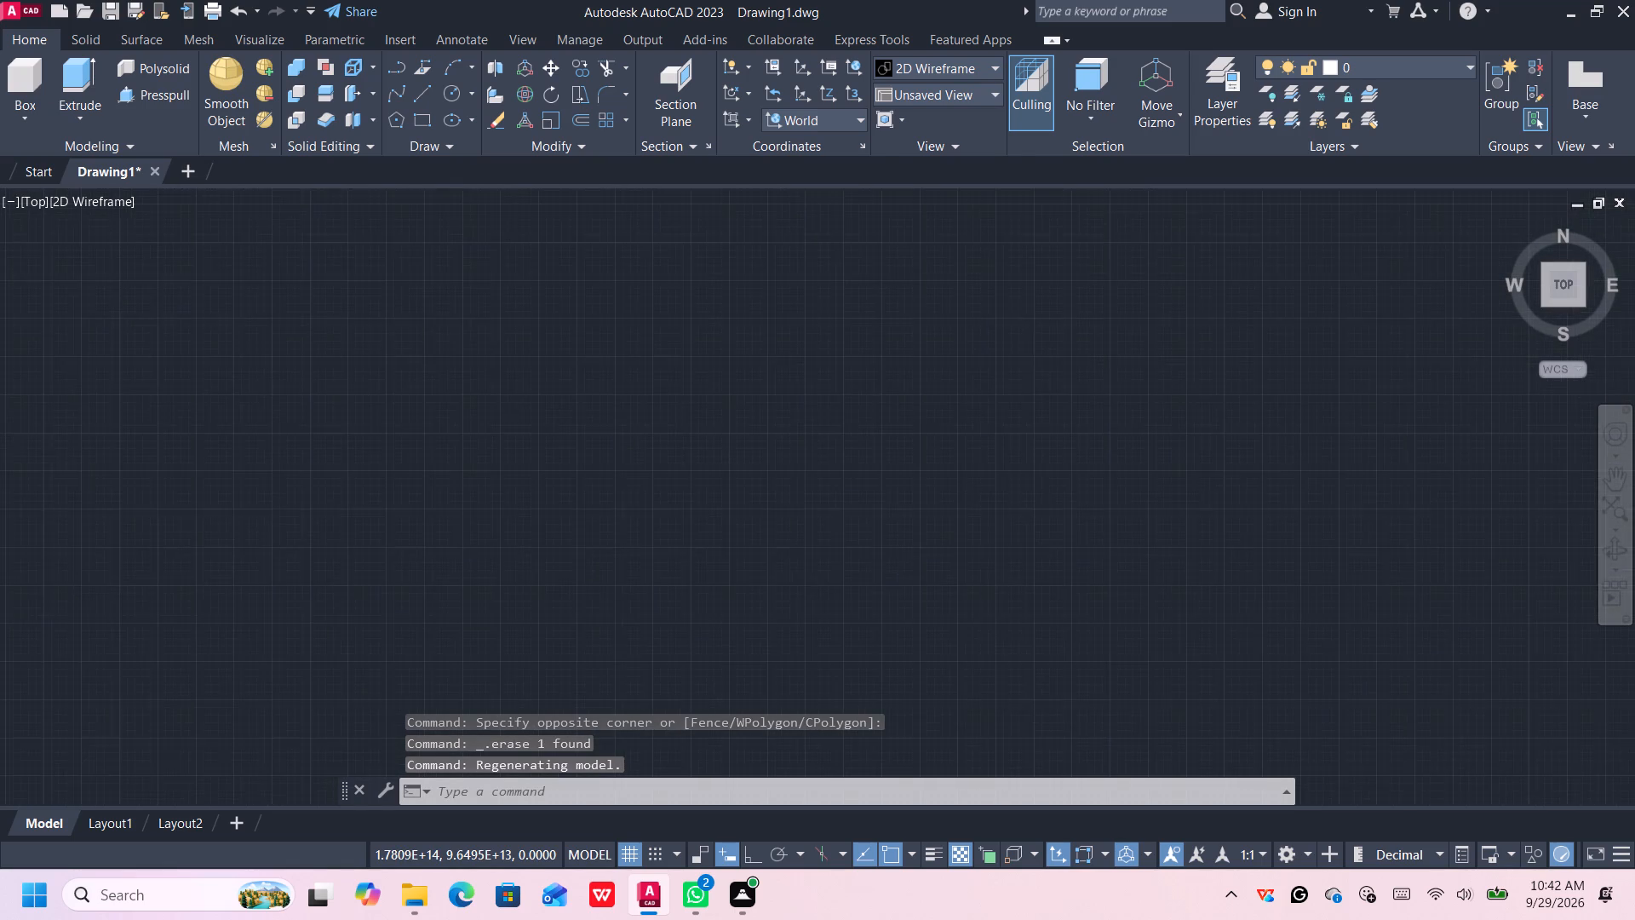
scroll(1116, 533, down, 11)
scroll(1156, 503, down, 16)
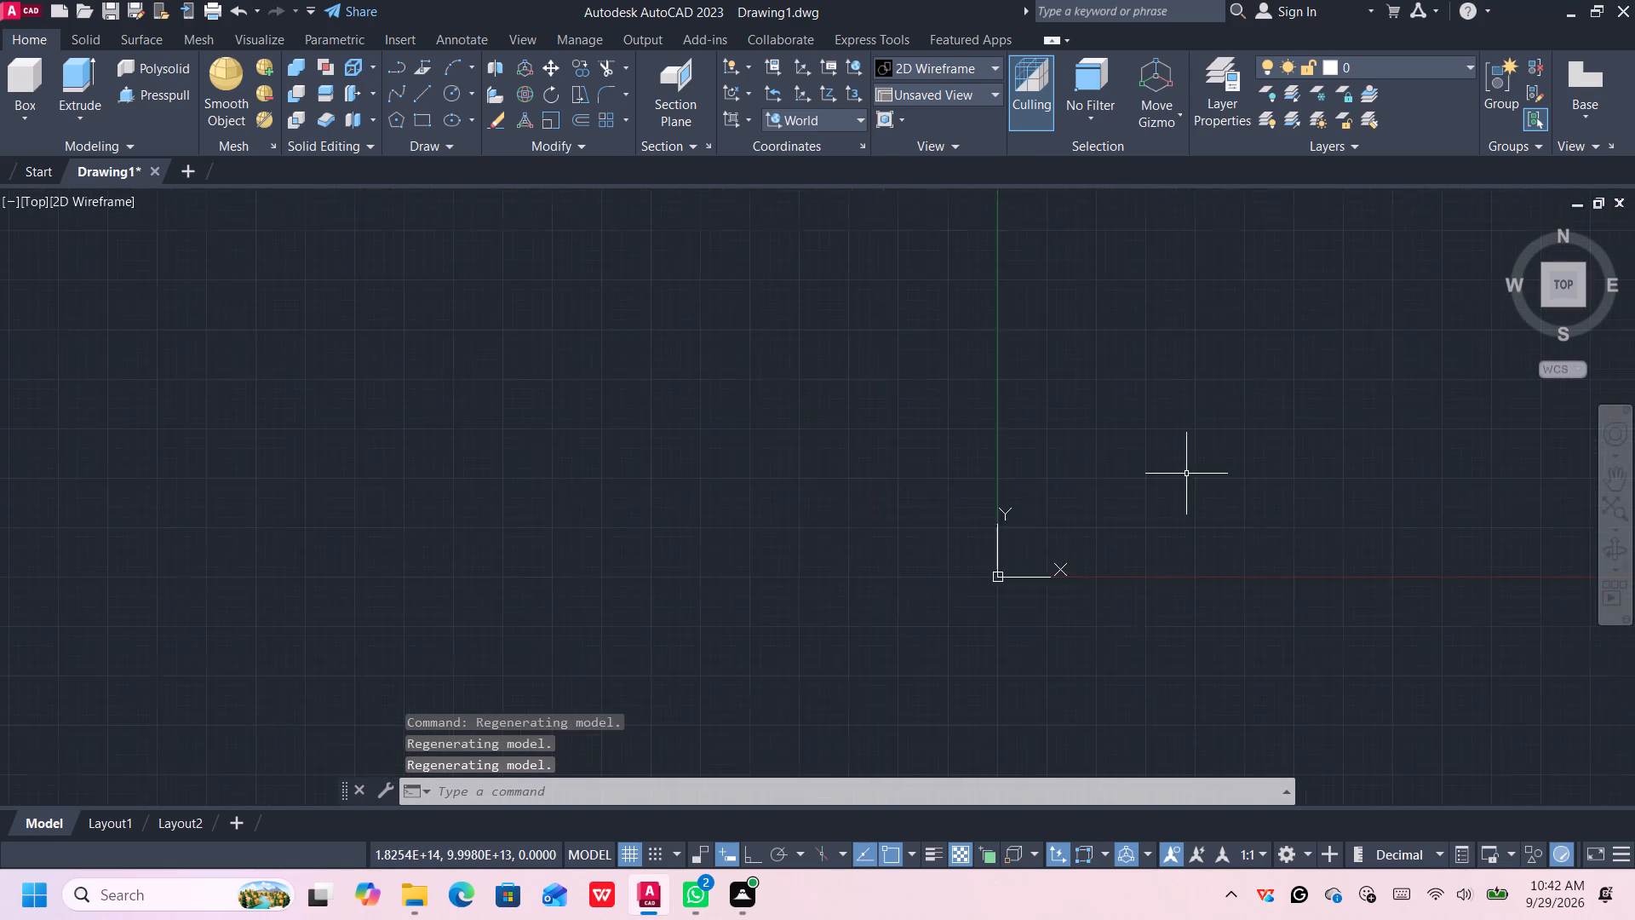
scroll(1186, 474, down, 4)
middle_drag(1185, 473, 314, 622)
scroll(1202, 572, down, 1)
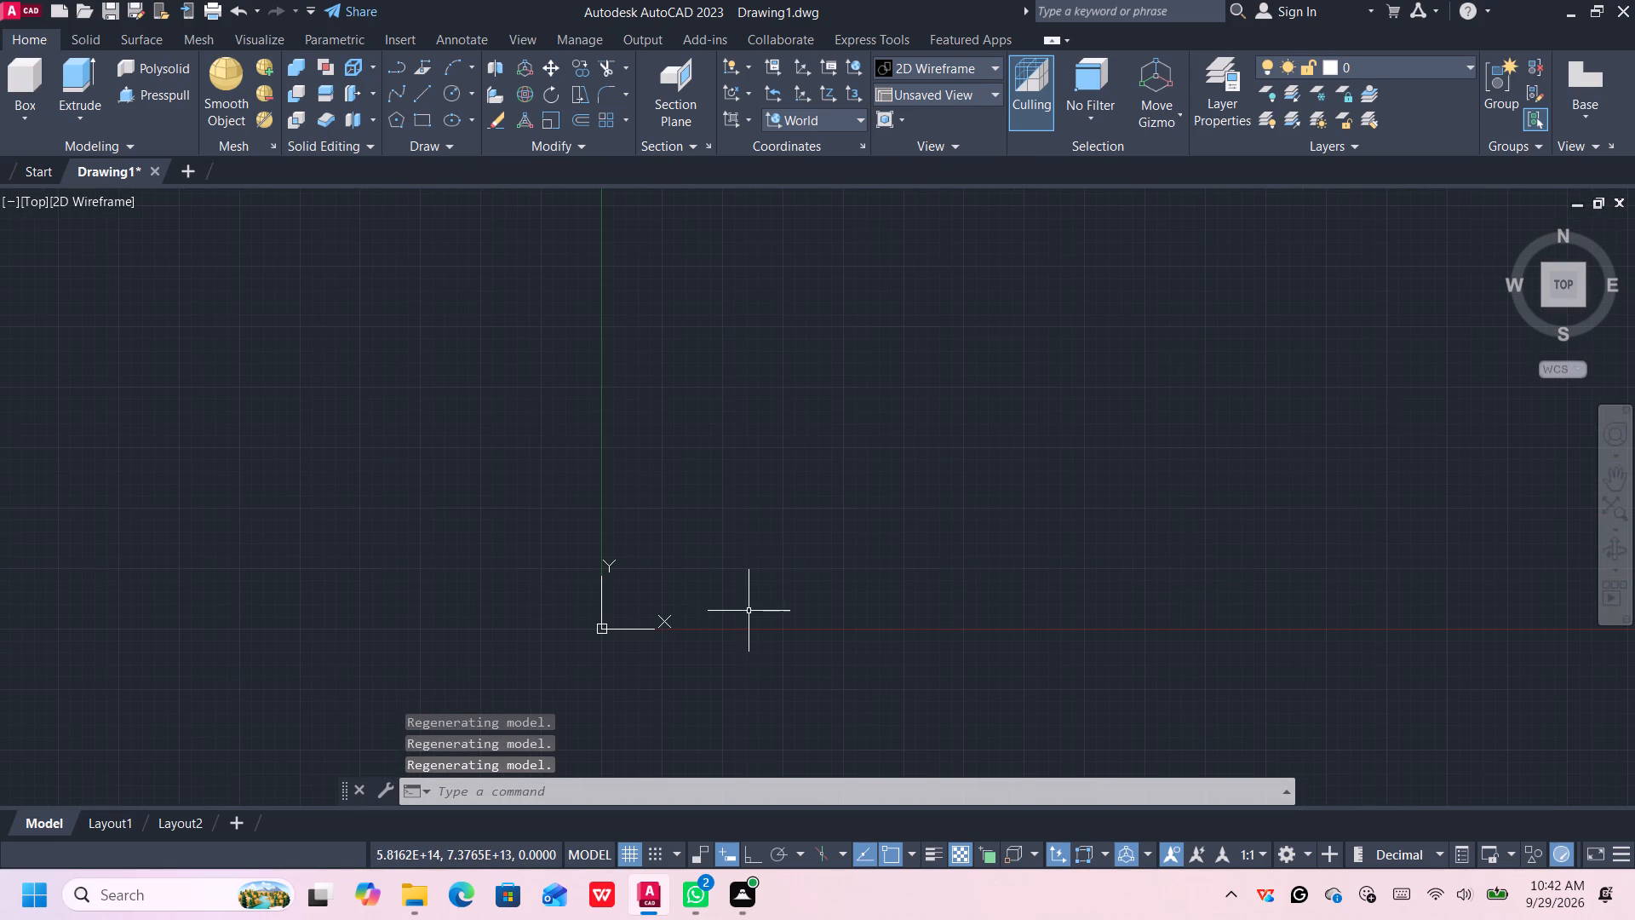
middle_drag(1281, 445, 649, 658)
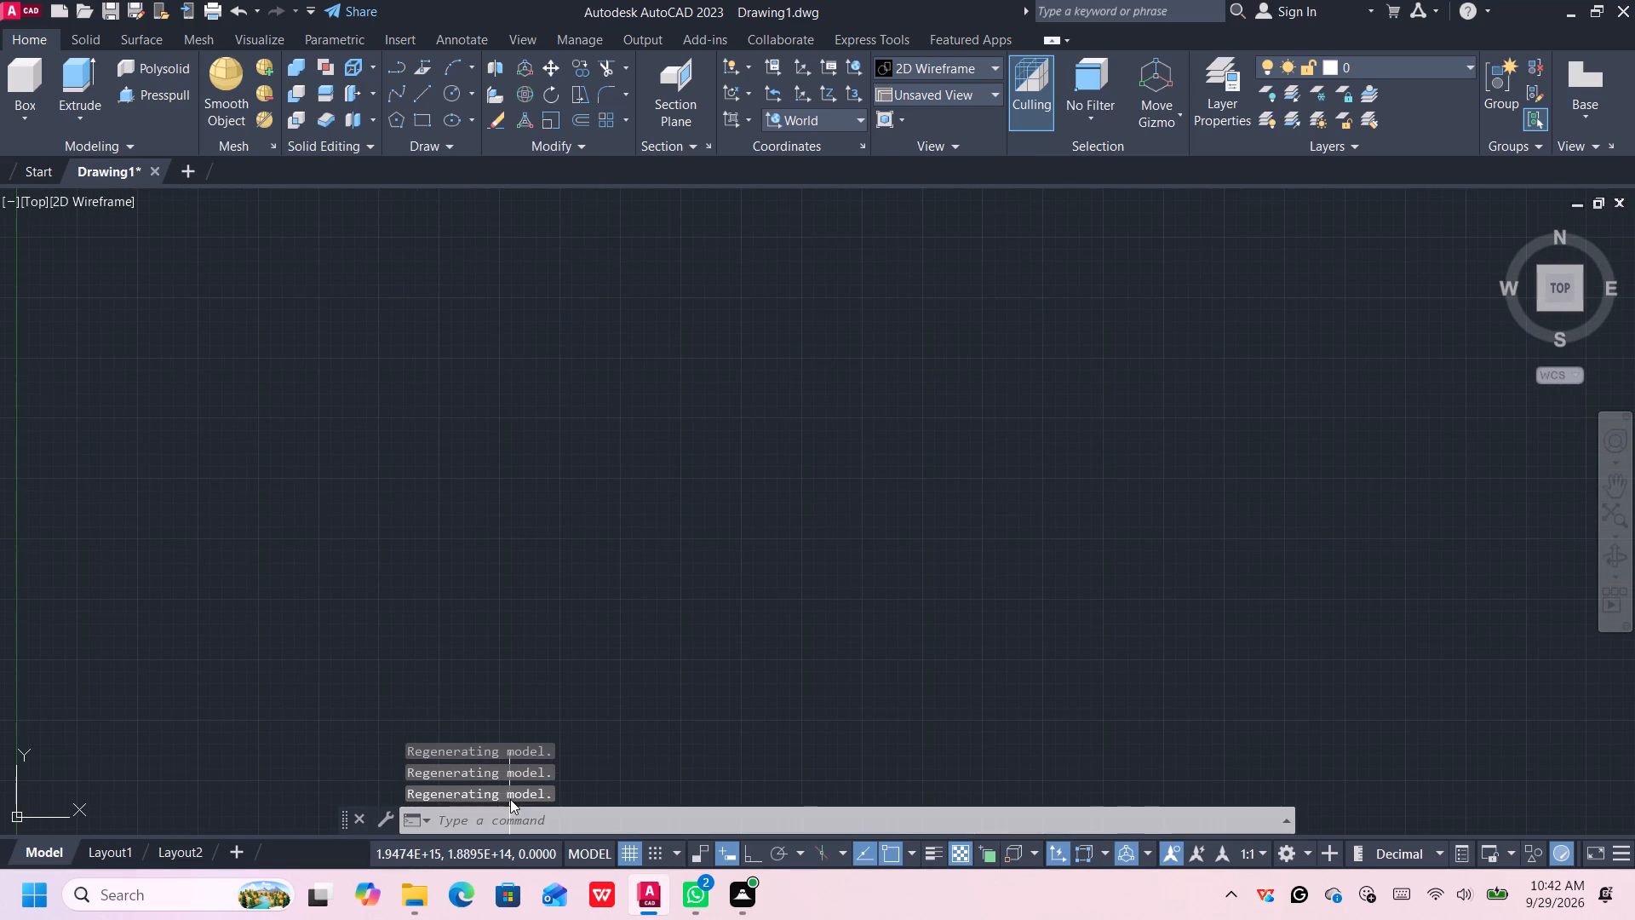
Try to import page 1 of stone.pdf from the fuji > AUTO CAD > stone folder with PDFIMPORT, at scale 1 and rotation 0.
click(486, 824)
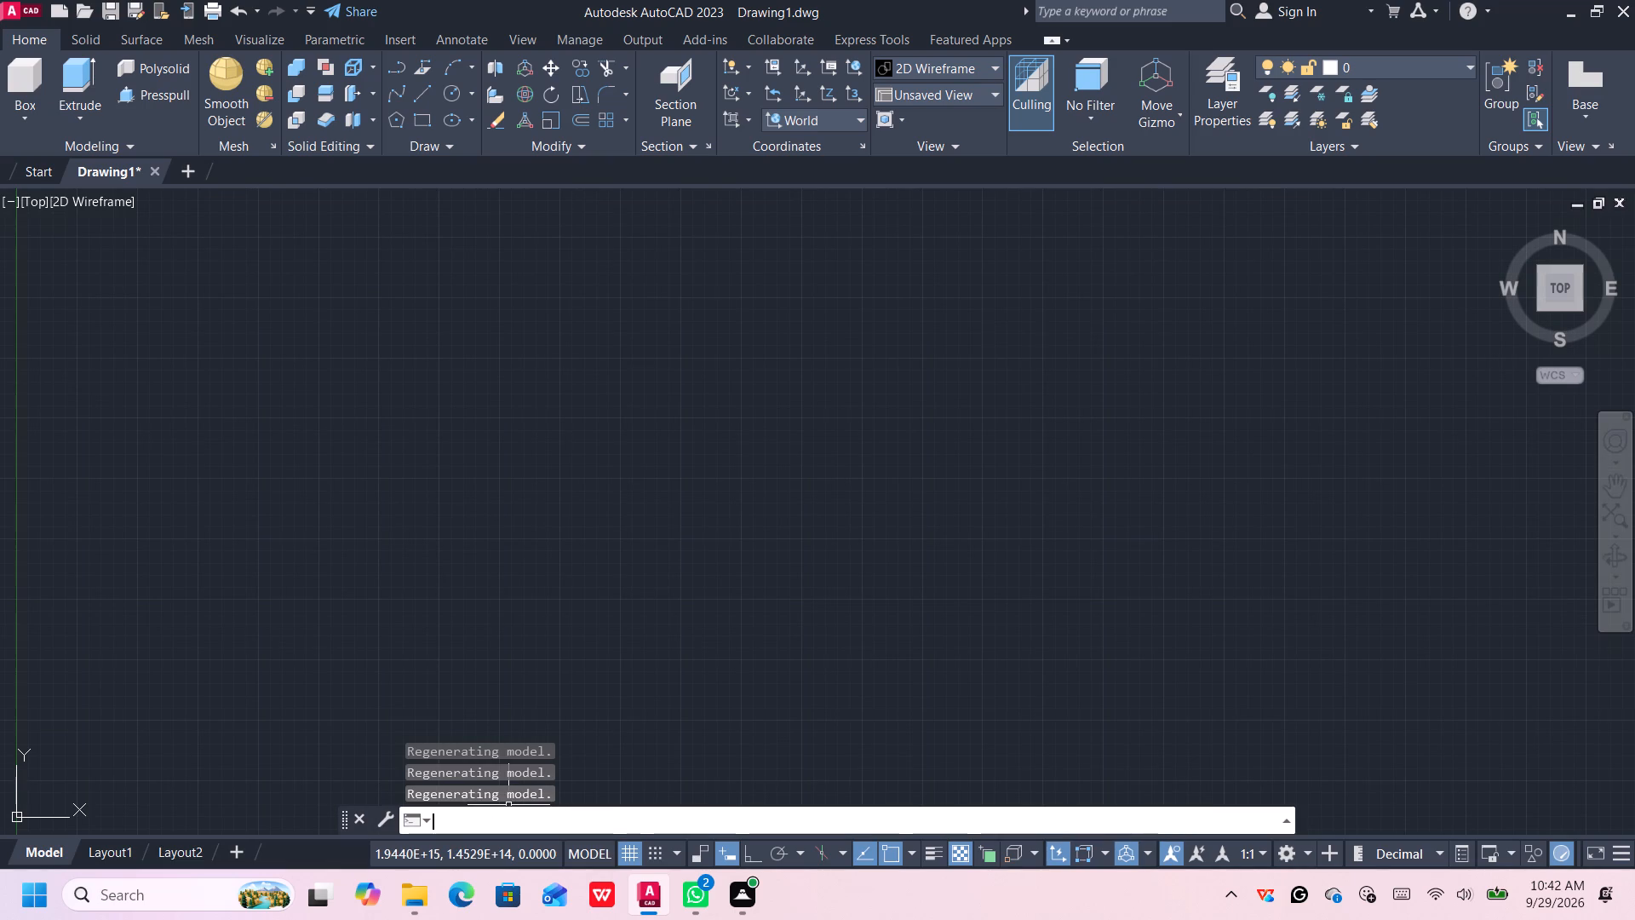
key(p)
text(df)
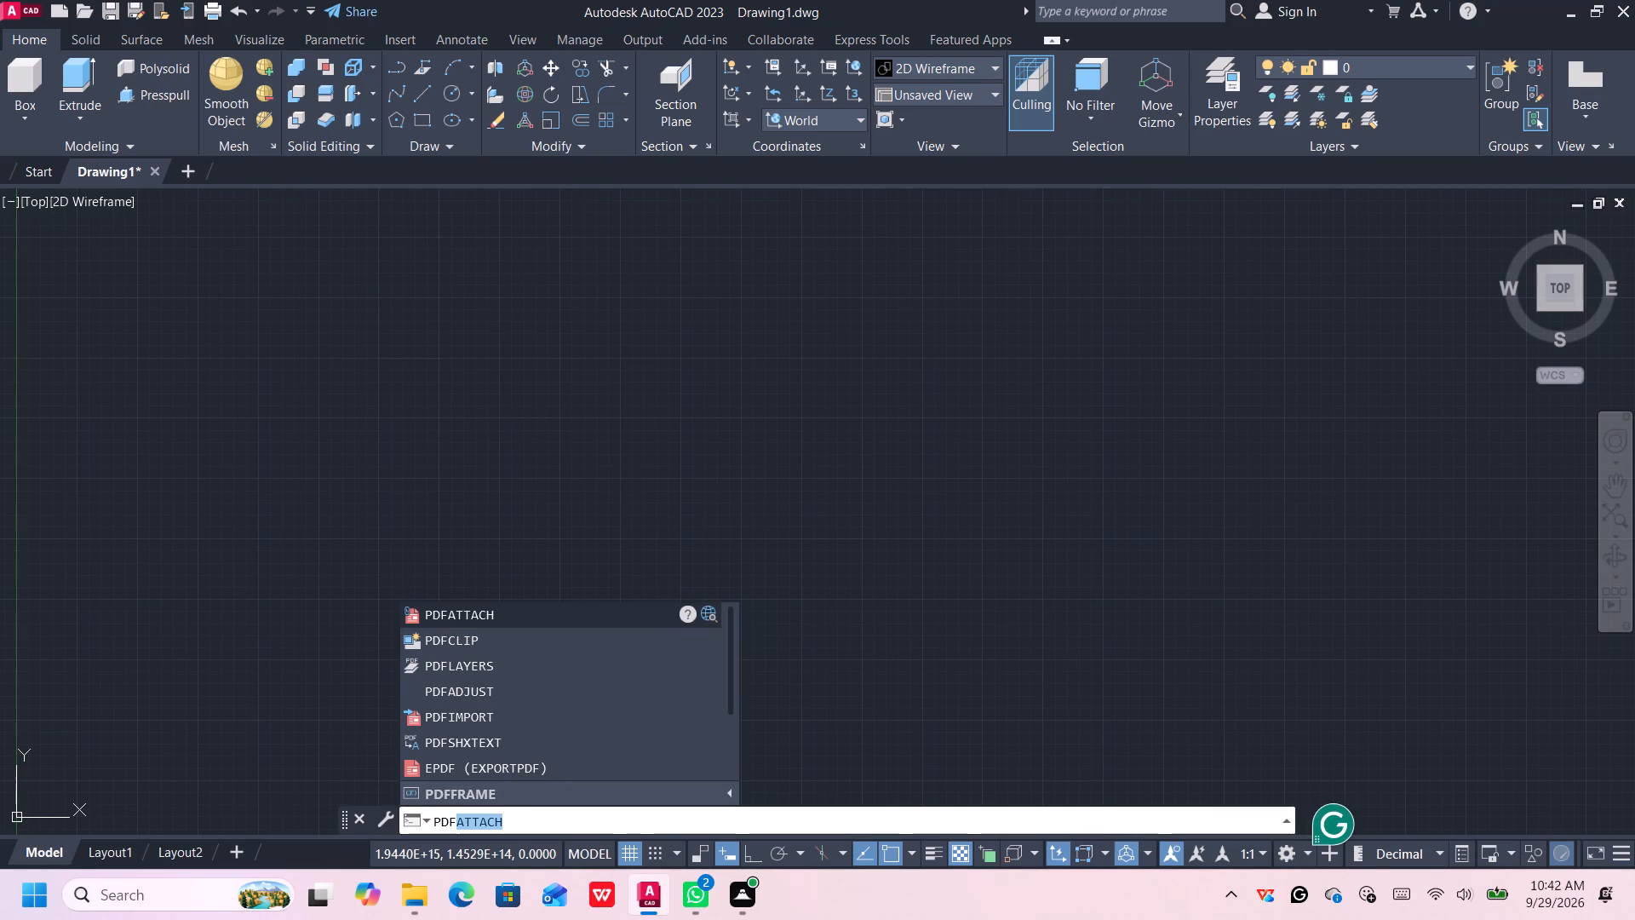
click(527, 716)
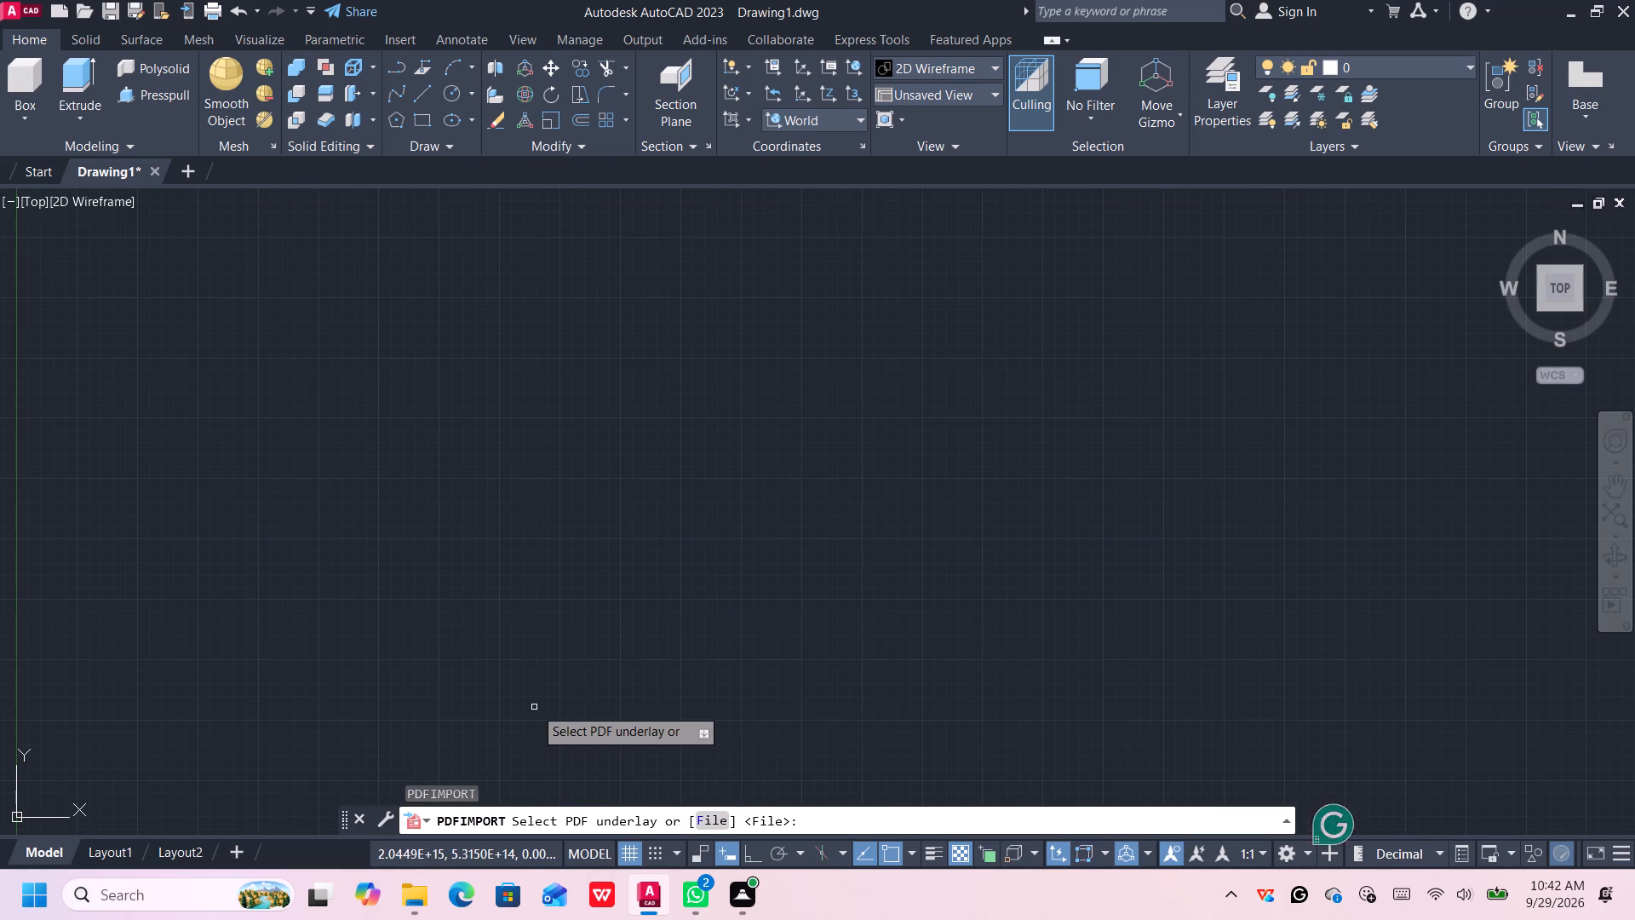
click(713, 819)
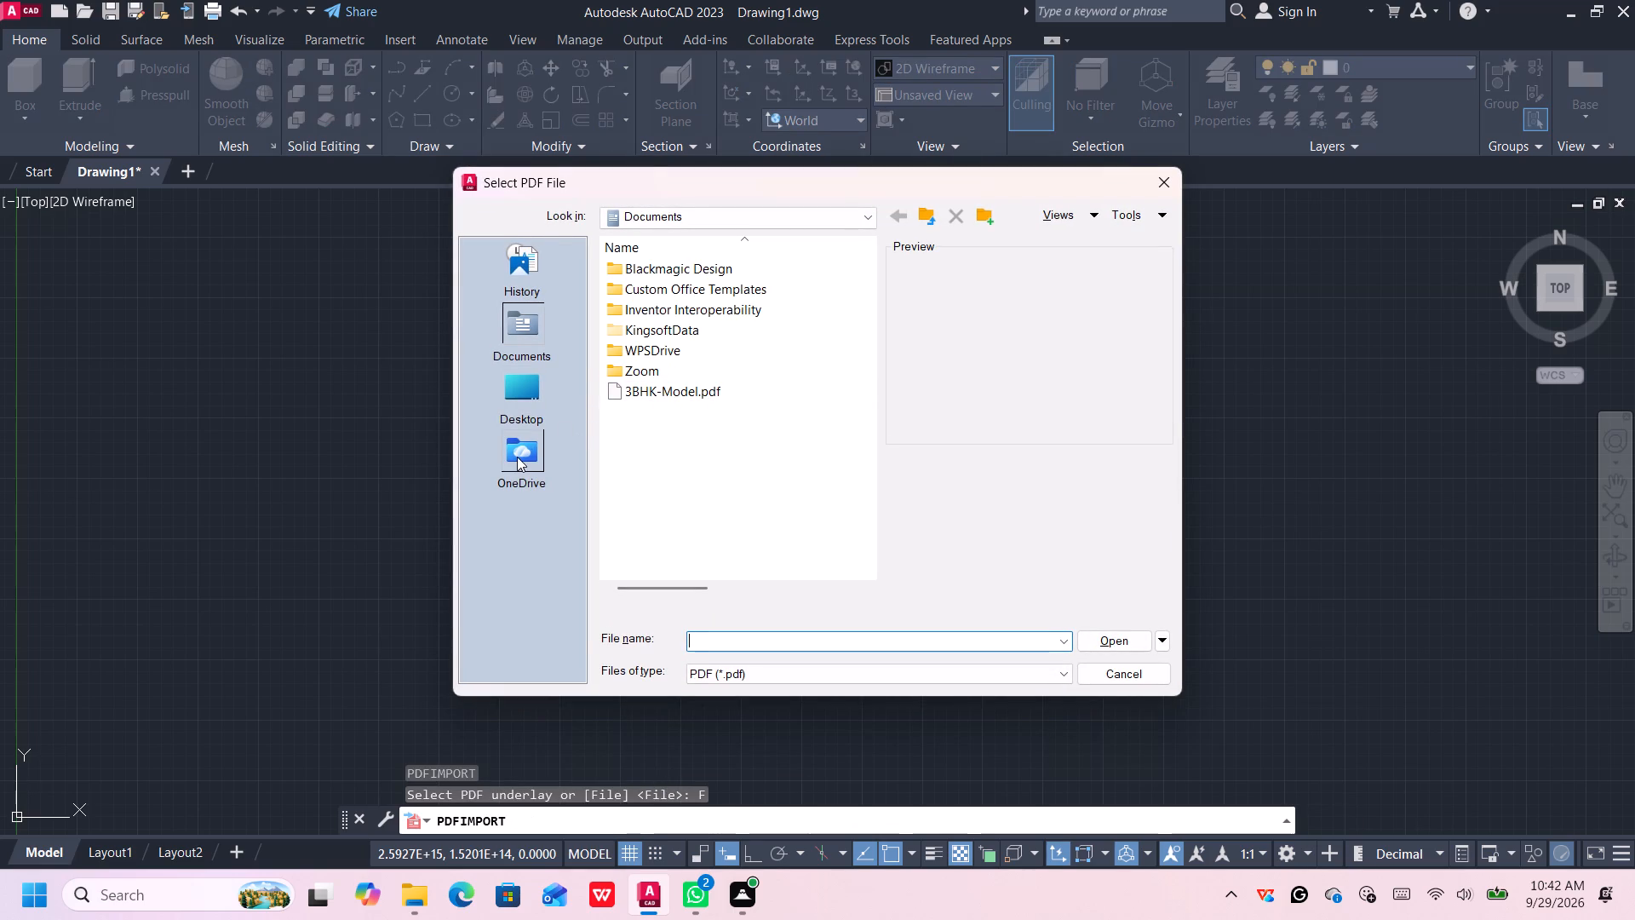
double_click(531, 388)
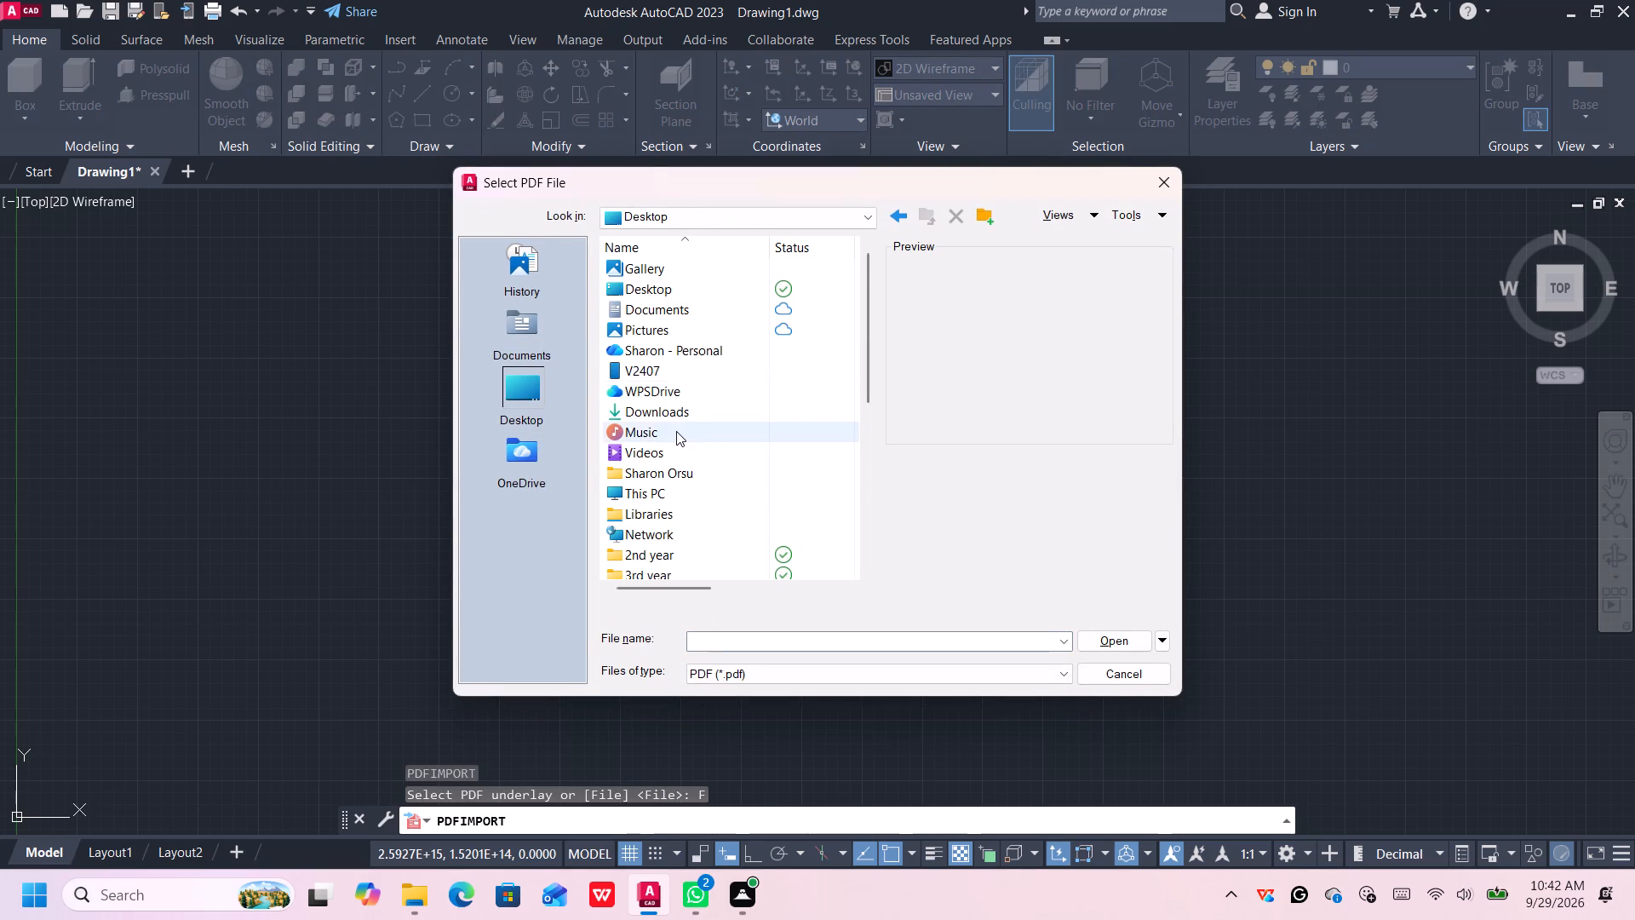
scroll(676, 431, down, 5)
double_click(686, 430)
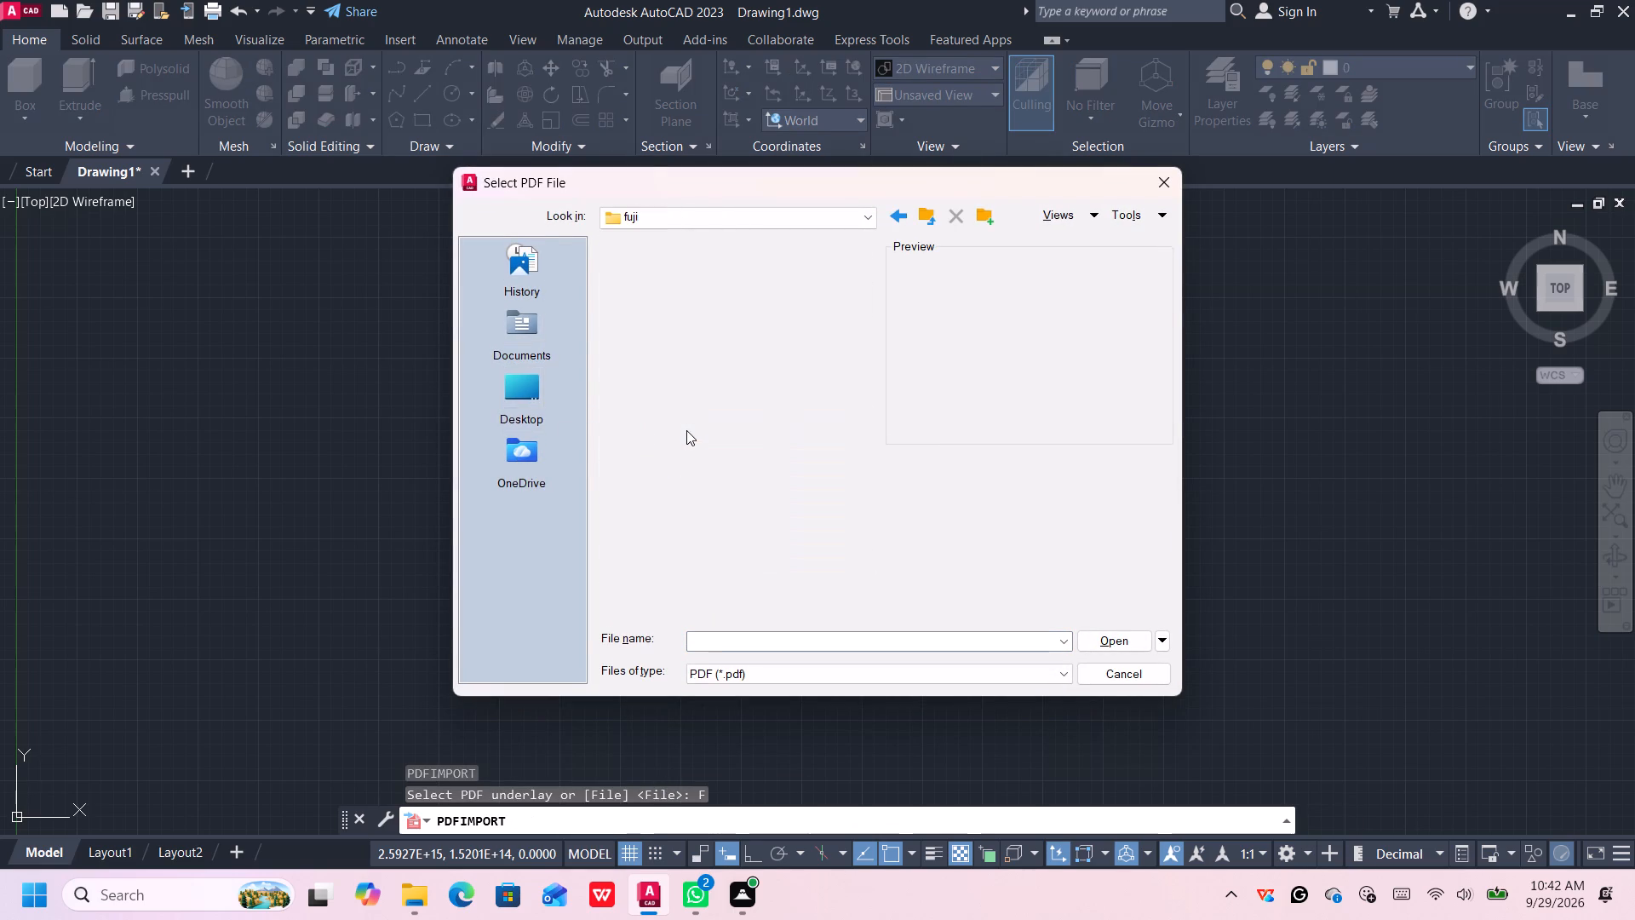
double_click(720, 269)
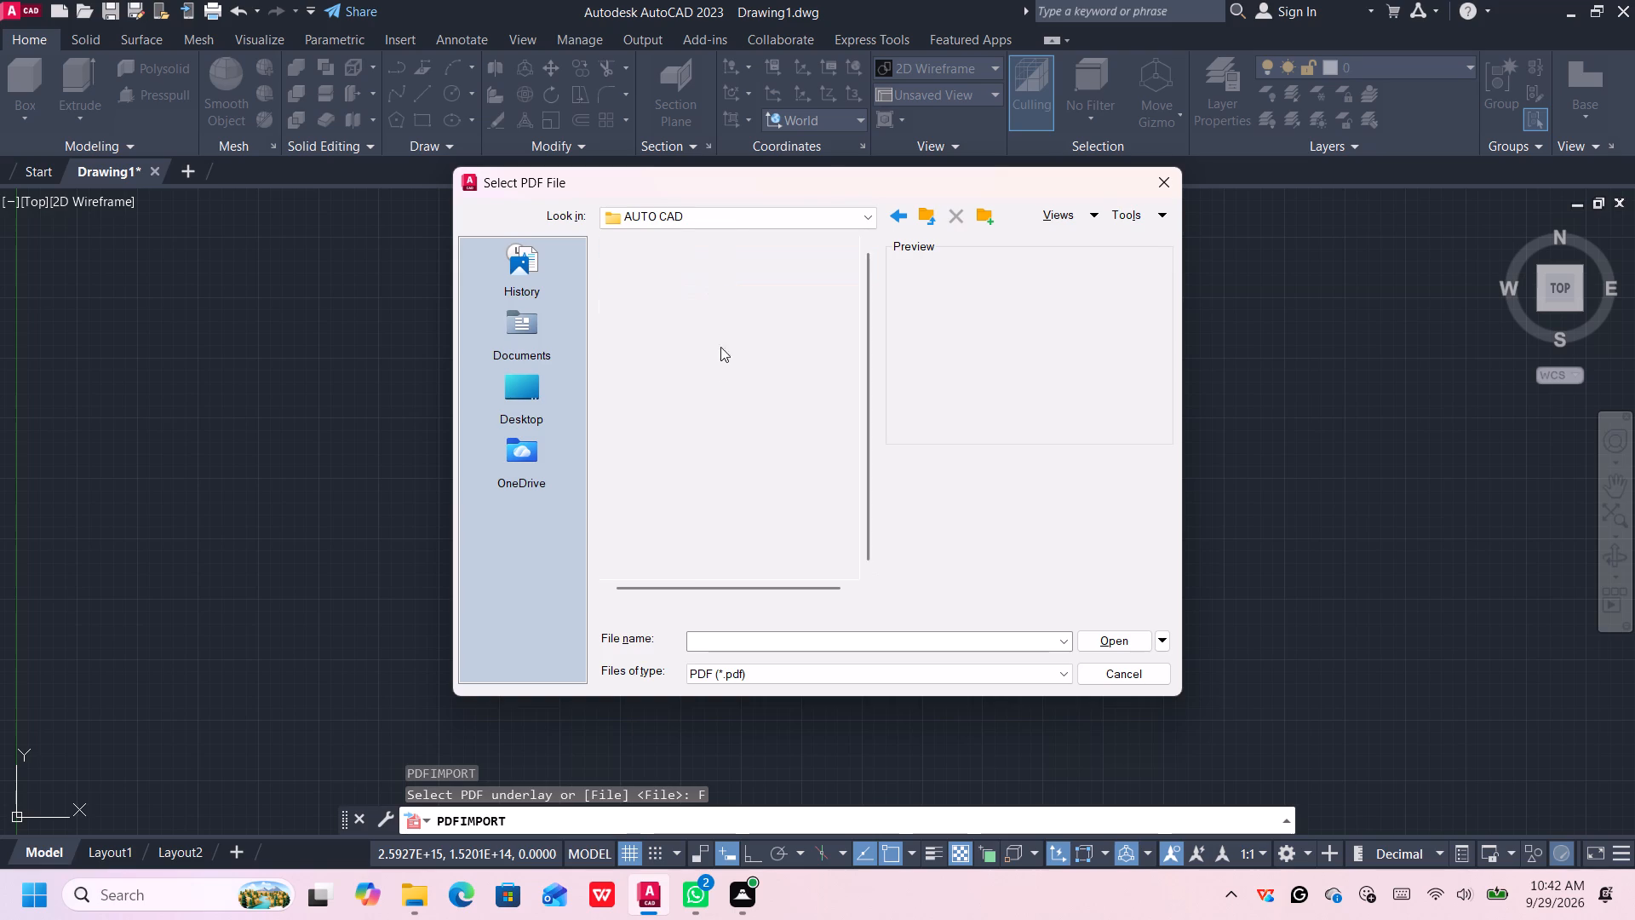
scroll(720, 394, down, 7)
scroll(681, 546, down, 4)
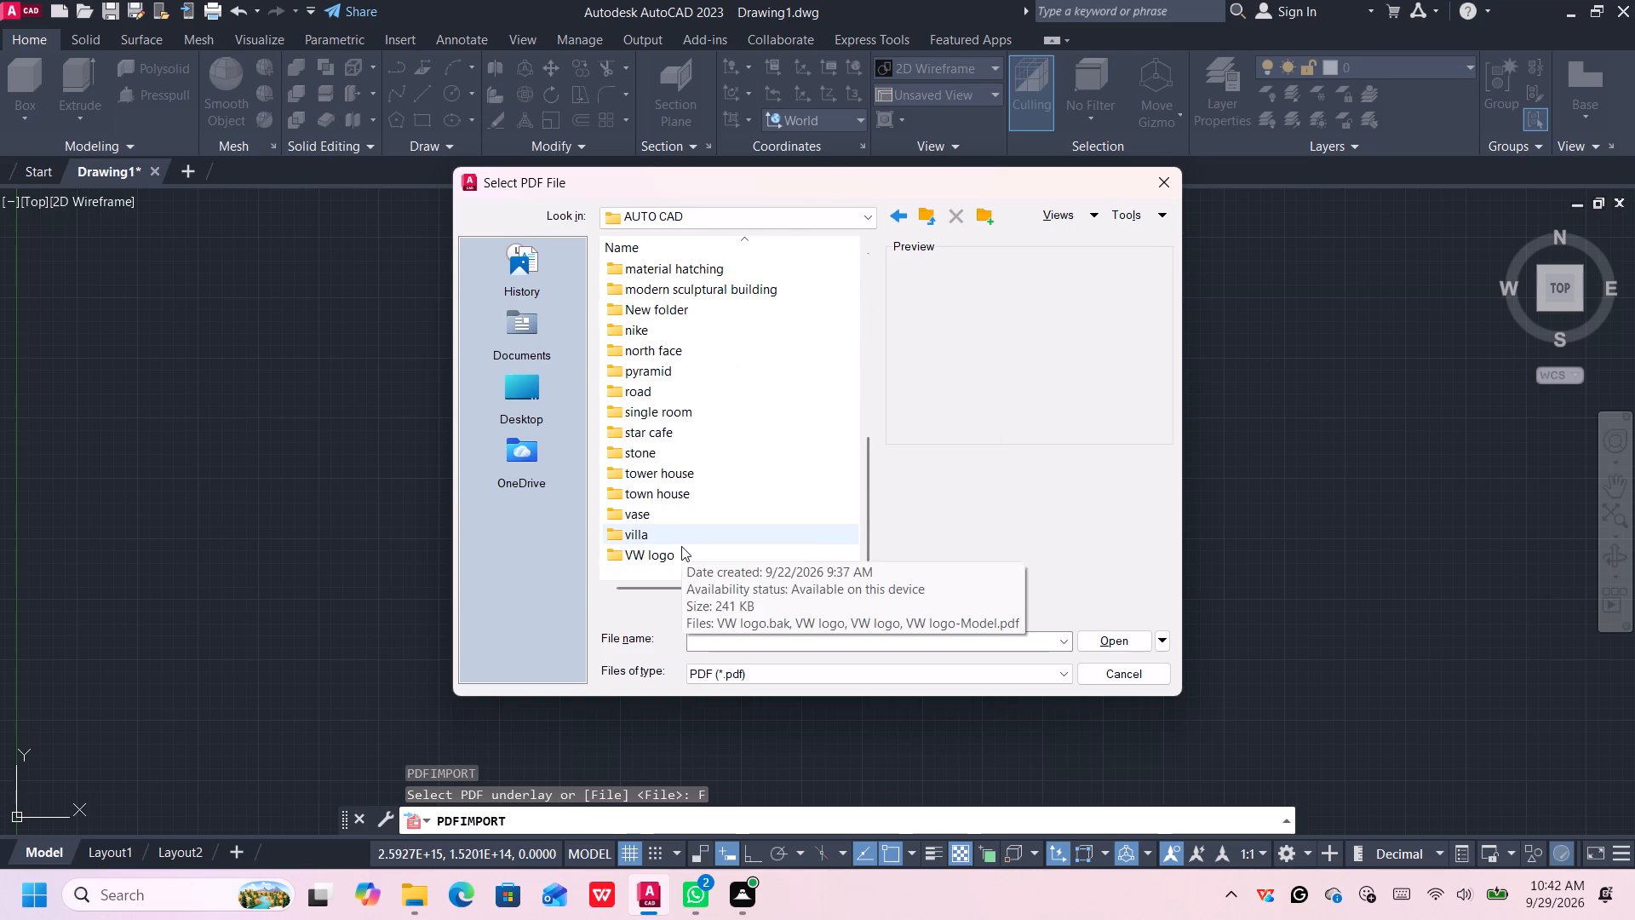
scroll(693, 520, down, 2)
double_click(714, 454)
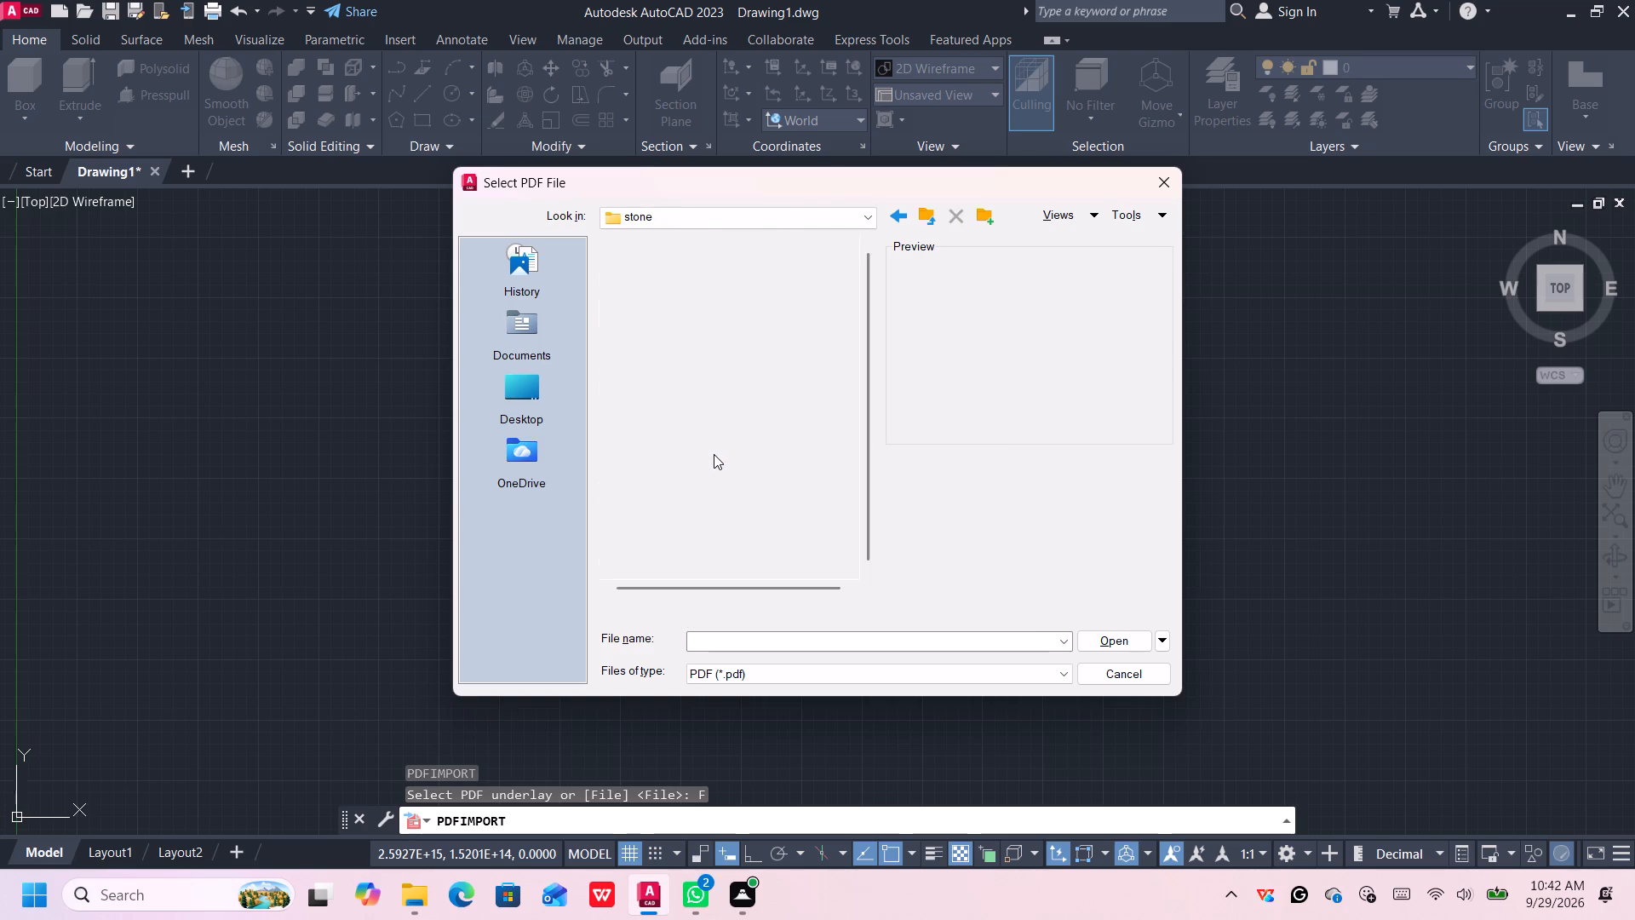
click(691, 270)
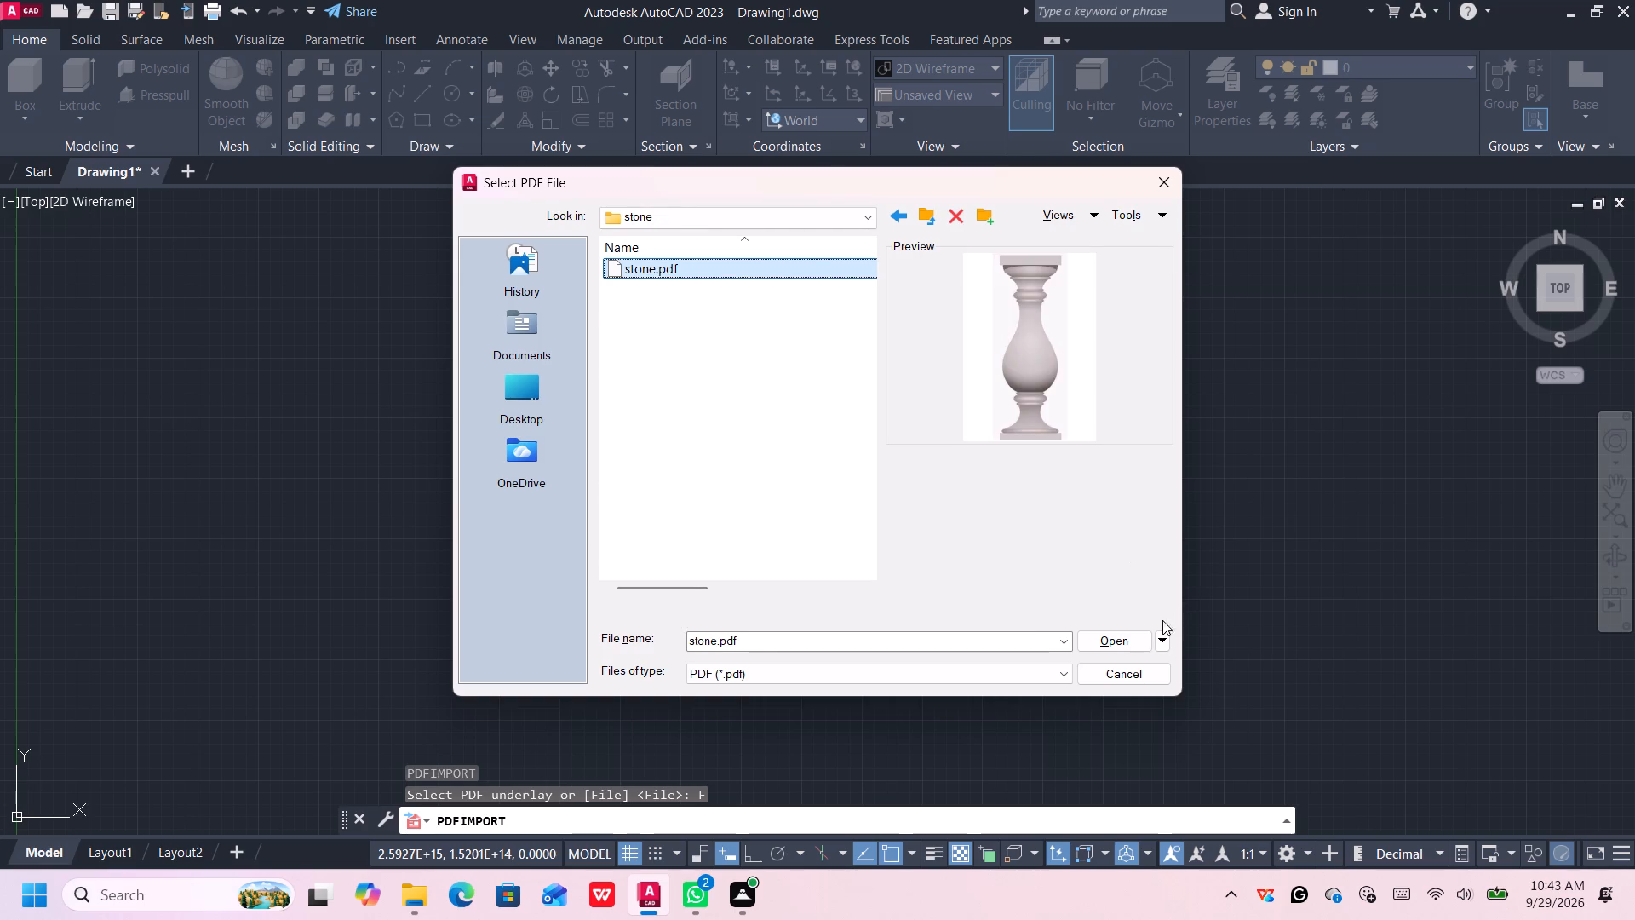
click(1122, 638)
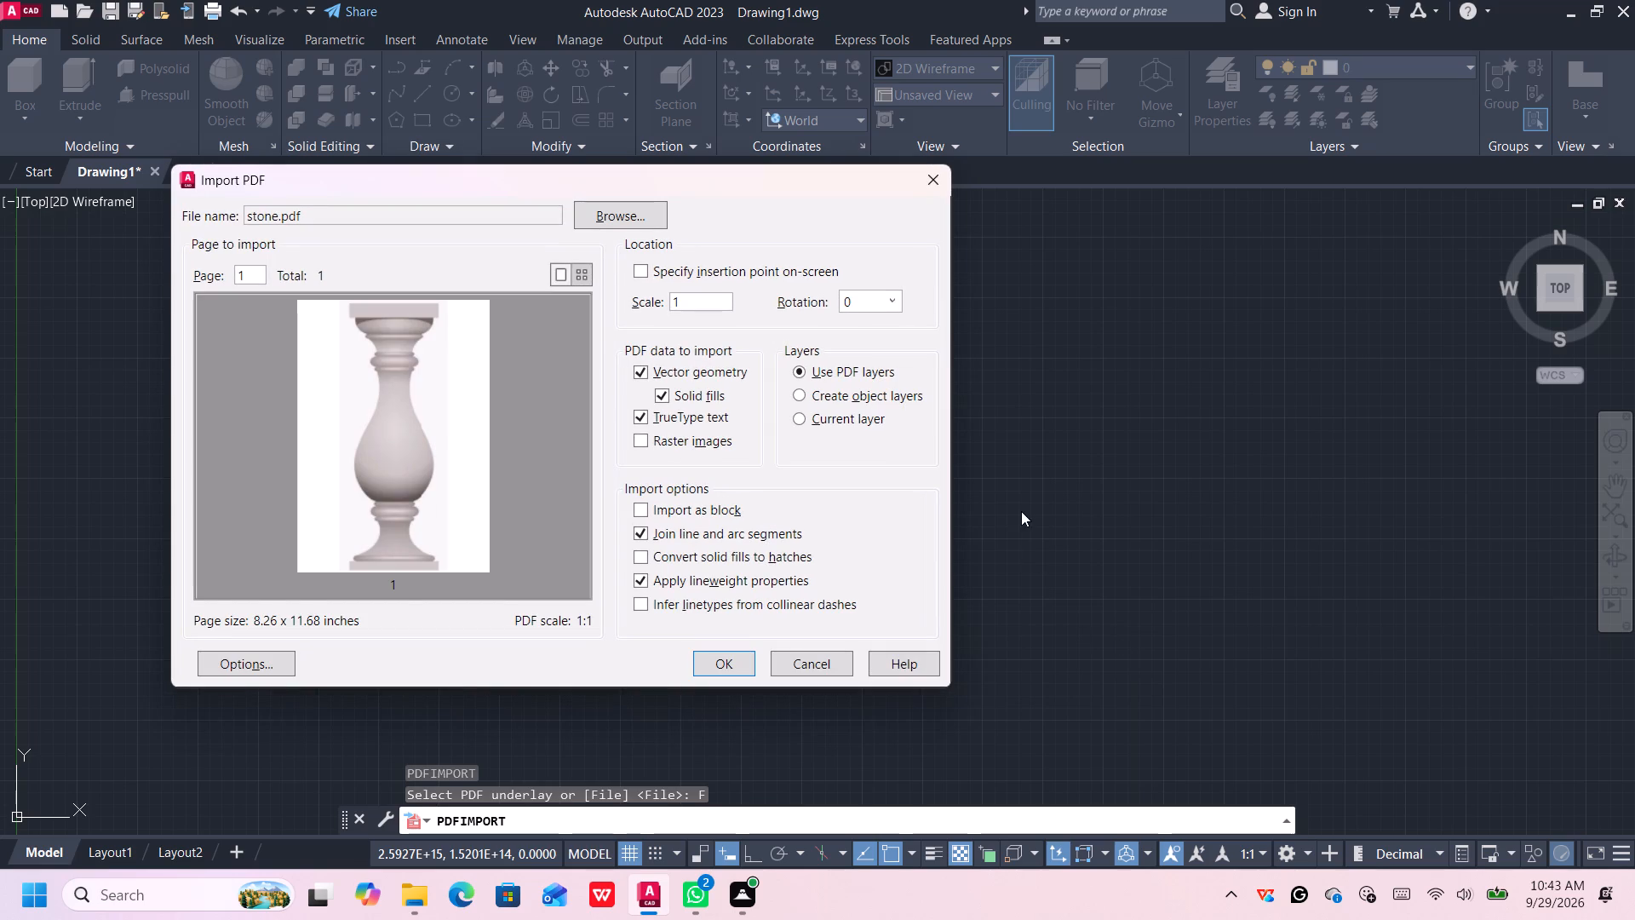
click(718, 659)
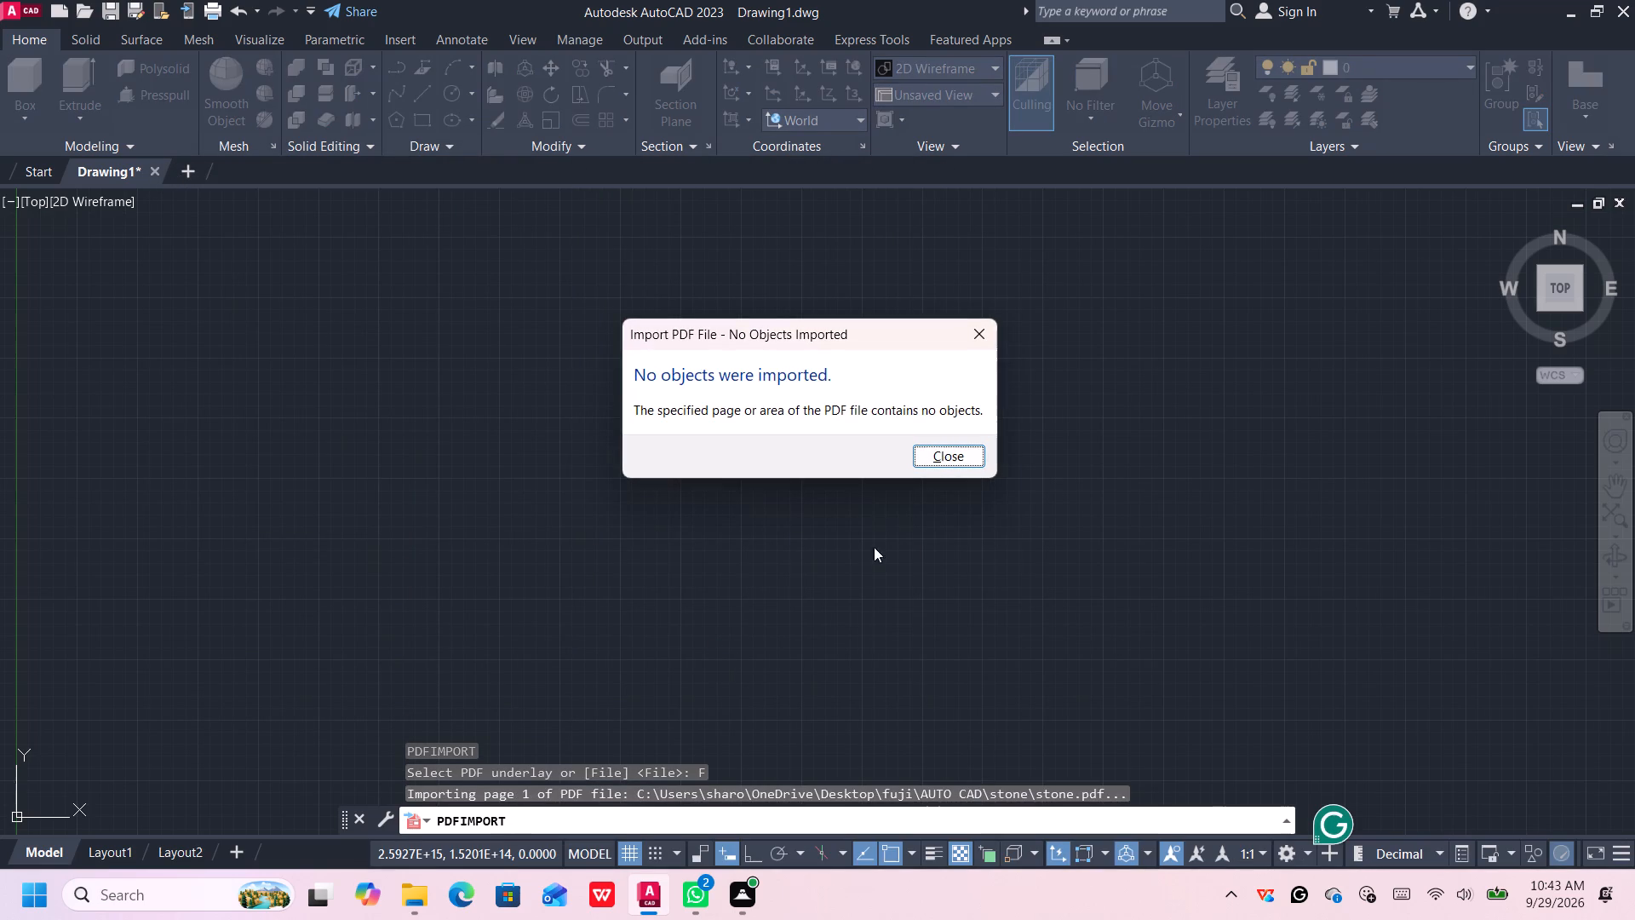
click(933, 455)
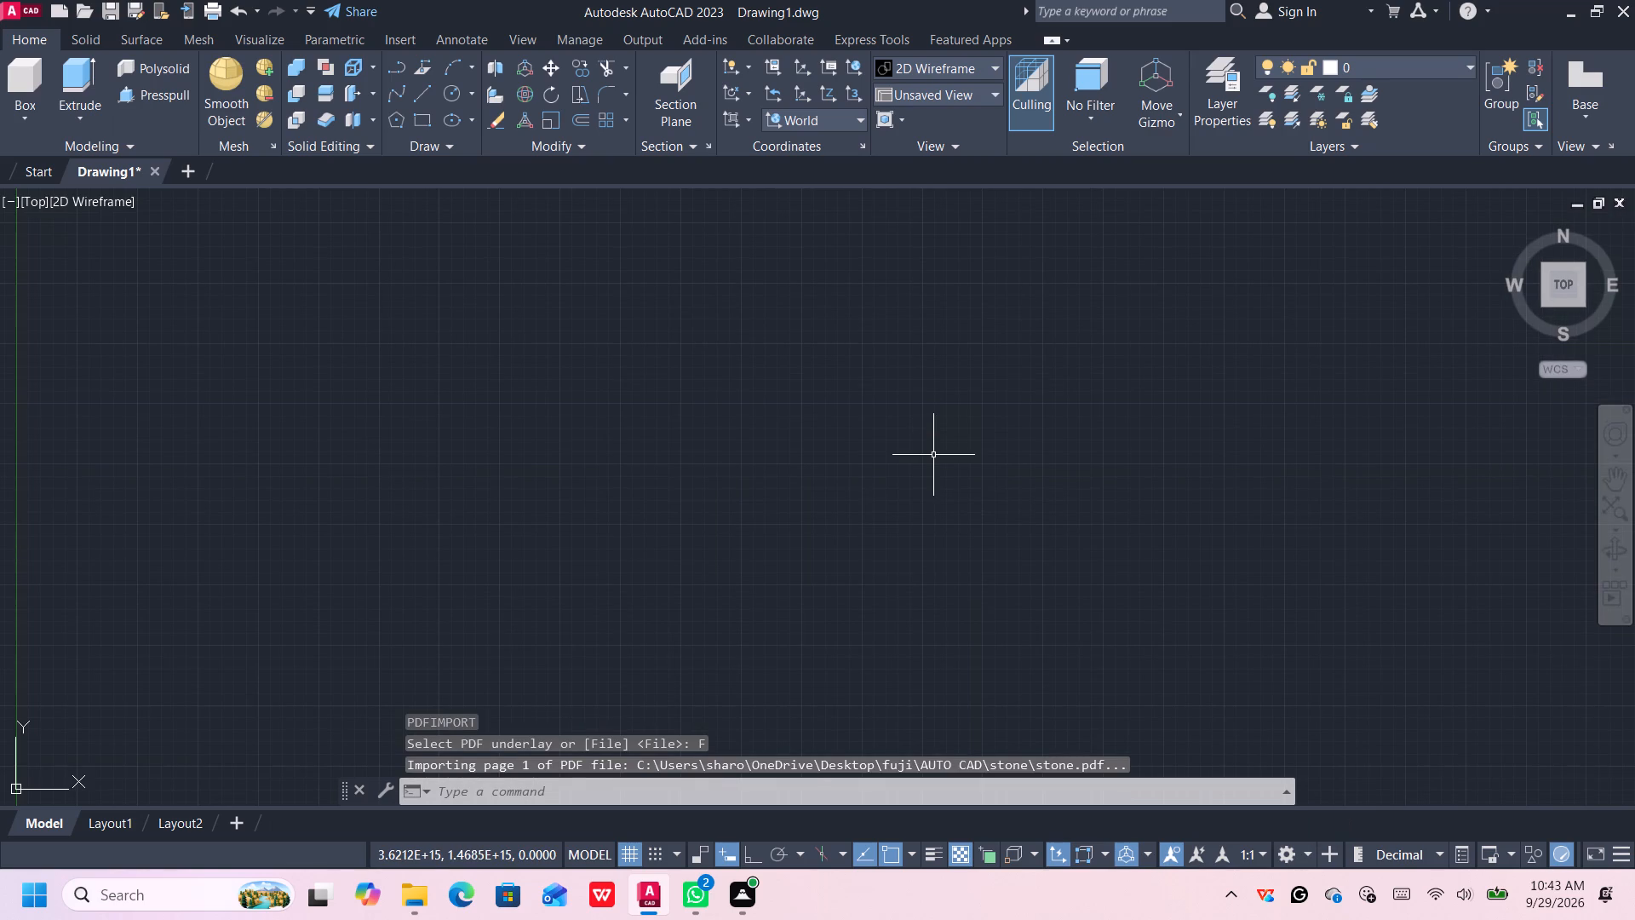
Examine the wider model space around the origin for any content from stone.pdf.
click(933, 455)
scroll(933, 457, down, 6)
middle_drag(955, 404, 431, 553)
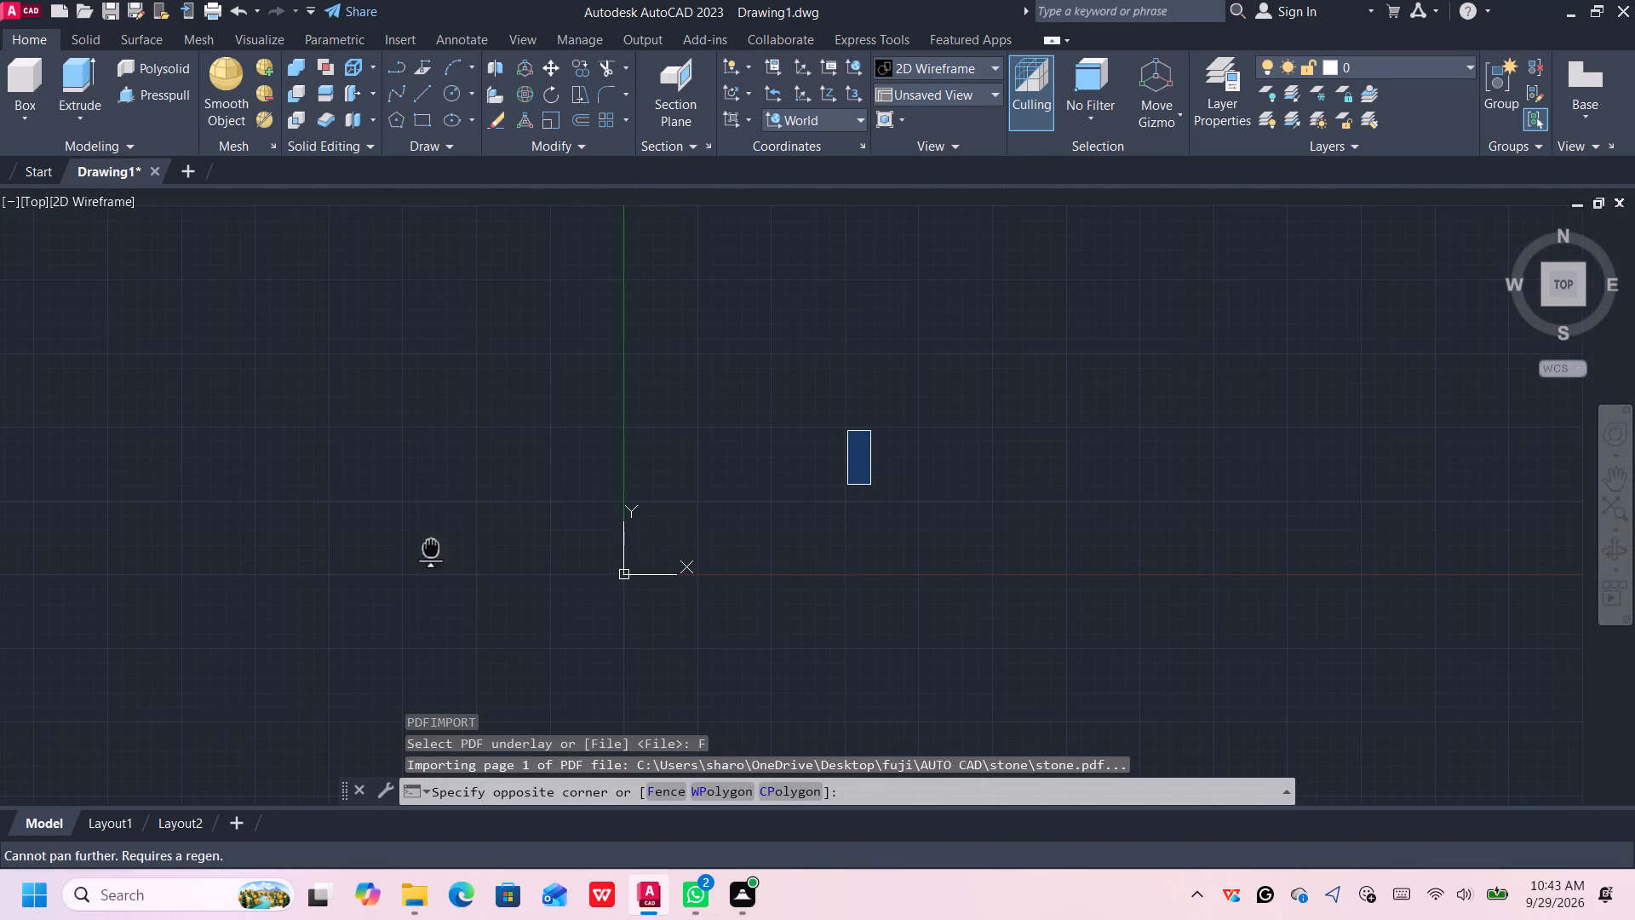
middle_drag(431, 553, 371, 579)
scroll(915, 442, down, 4)
scroll(1012, 342, down, 4)
middle_drag(1012, 342, 707, 438)
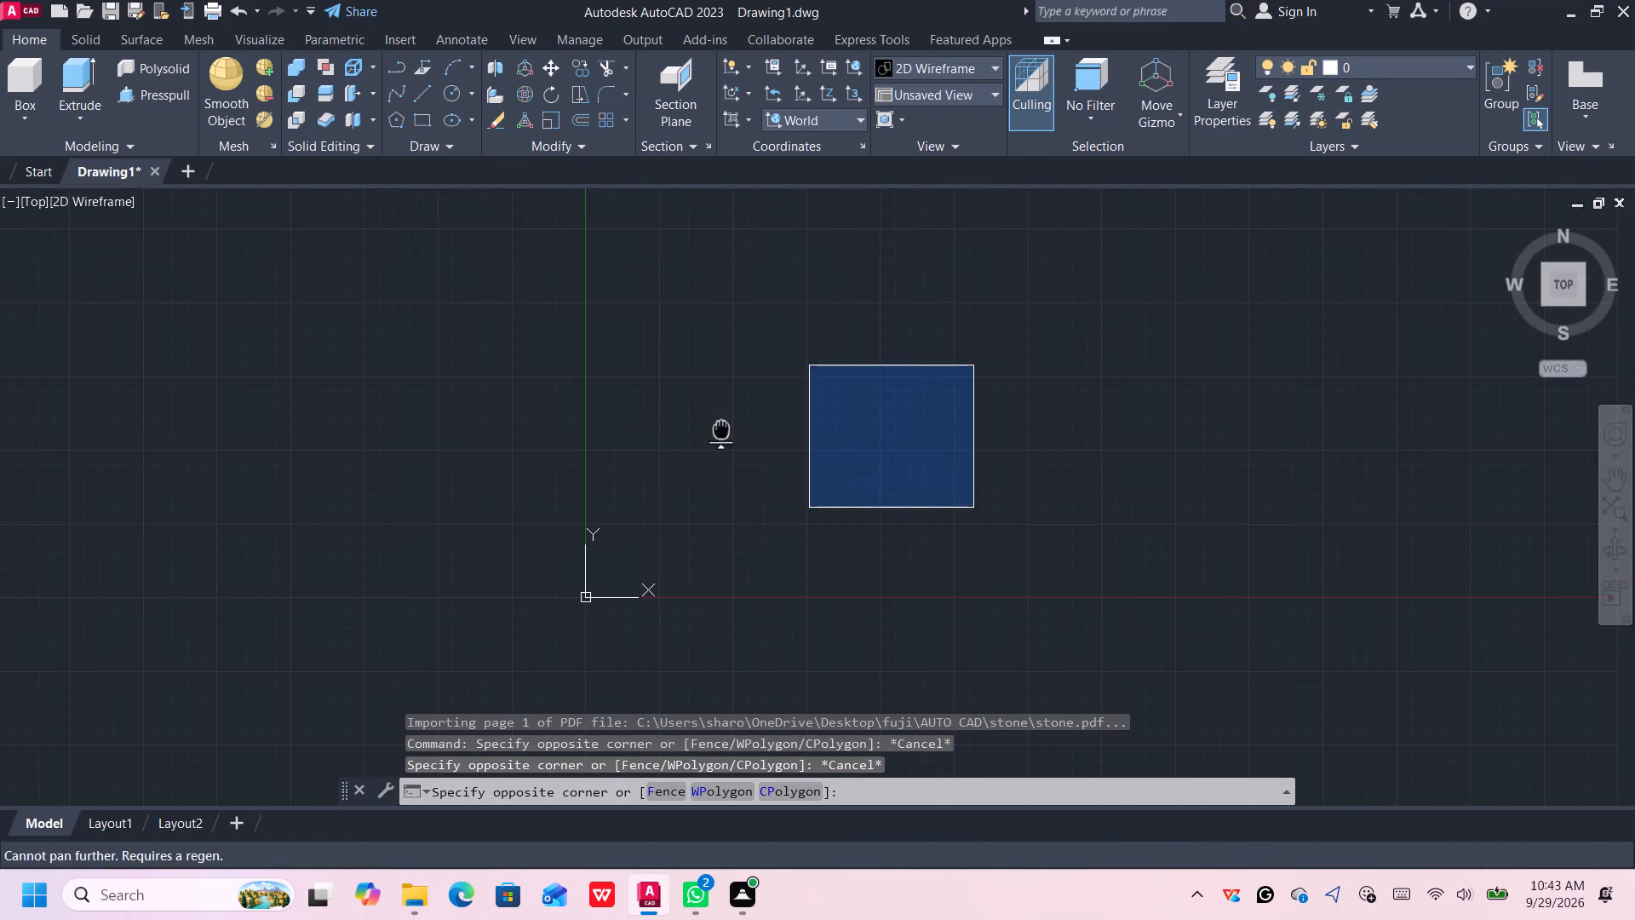
middle_drag(707, 438, 462, 503)
key(Return)
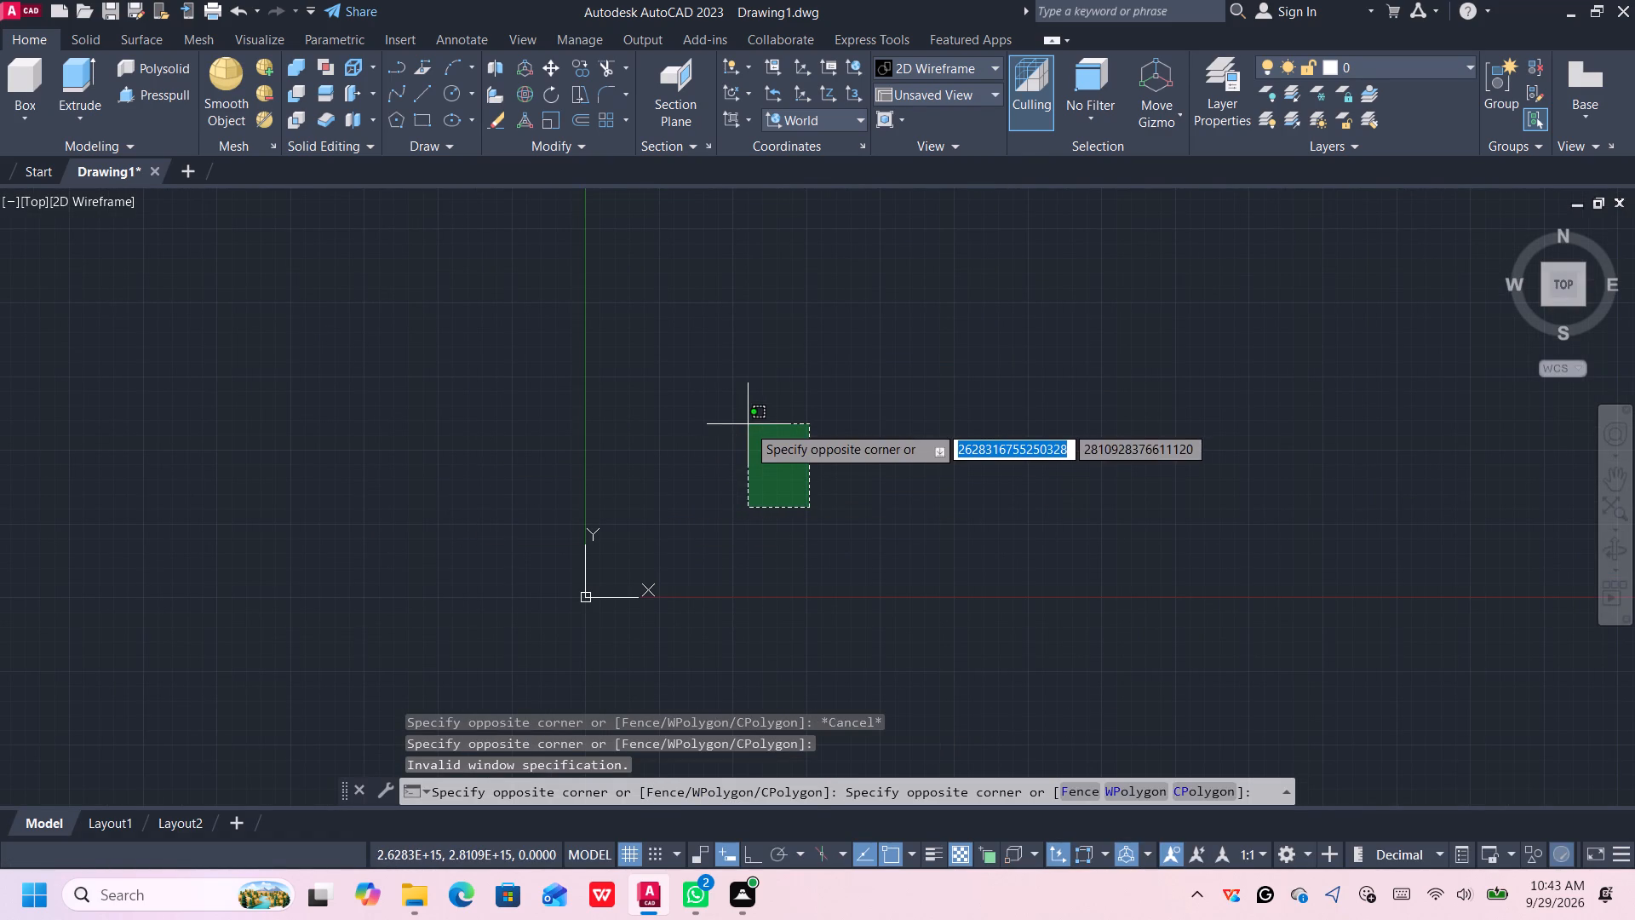
key(Return)
key(Escape)
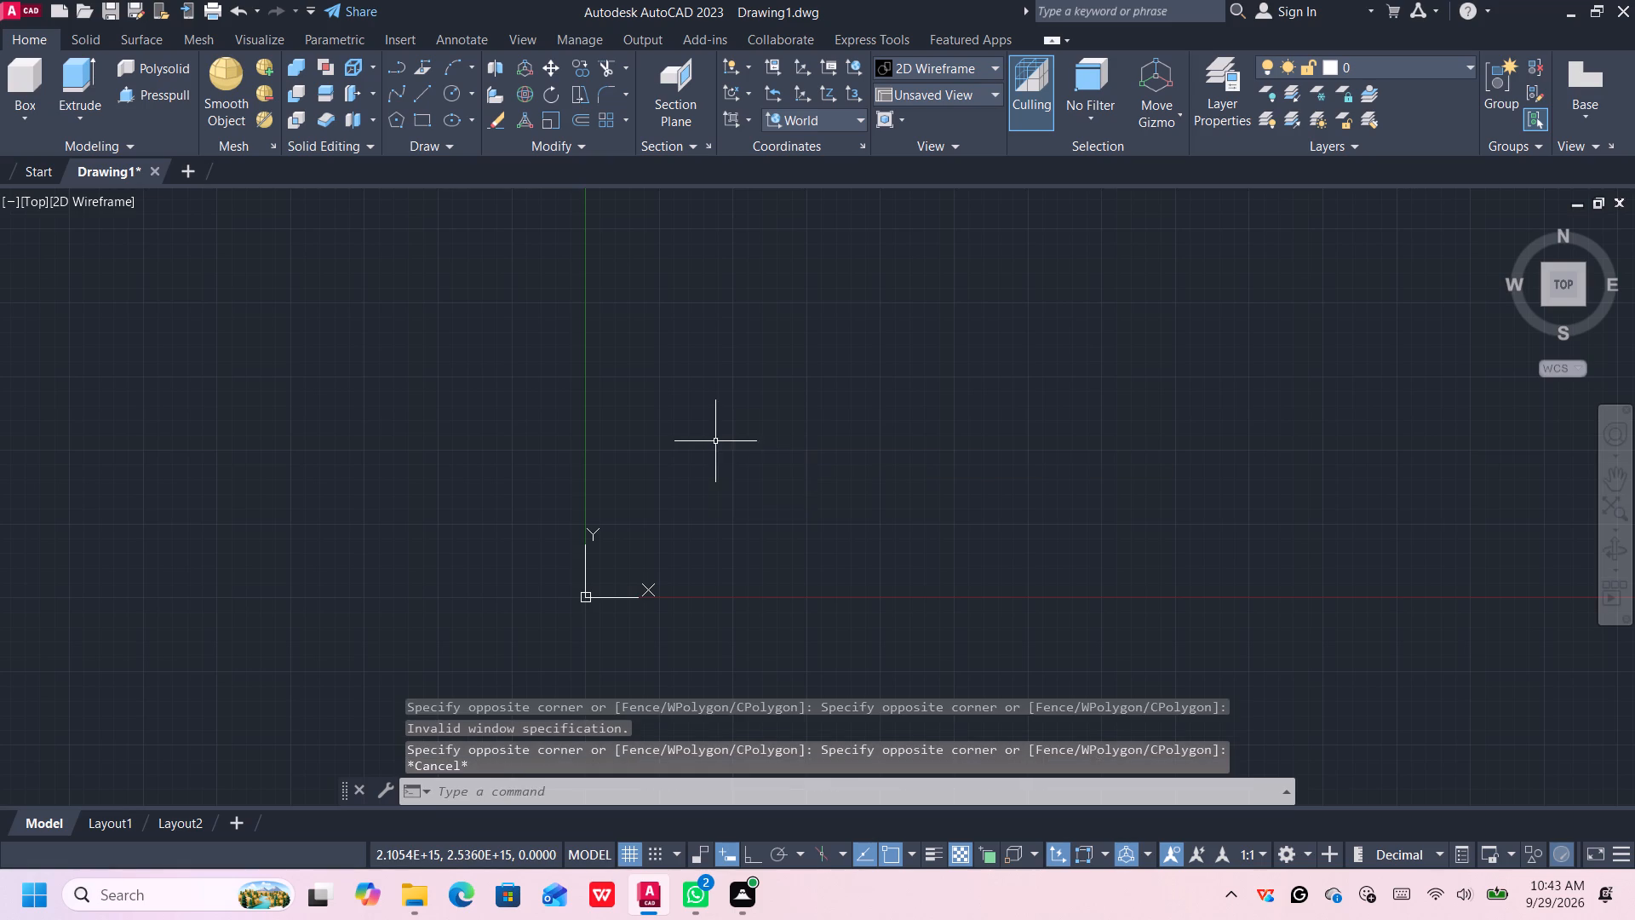
scroll(950, 434, down, 6)
middle_drag(1223, 312, 359, 589)
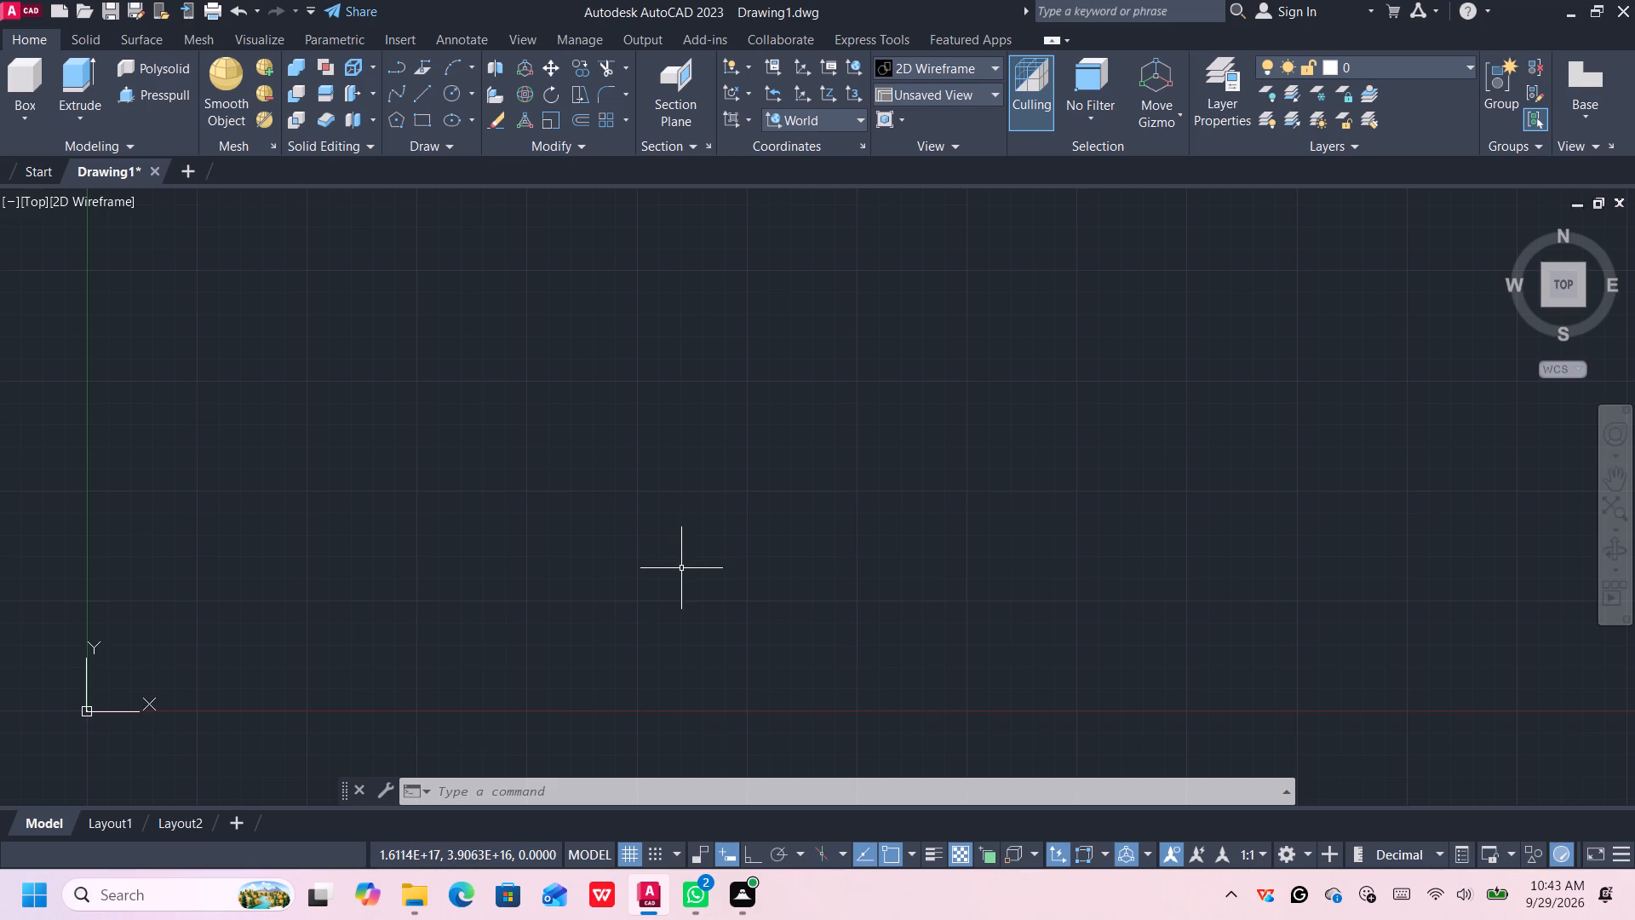
scroll(703, 516, down, 1)
middle_drag(772, 423, 410, 613)
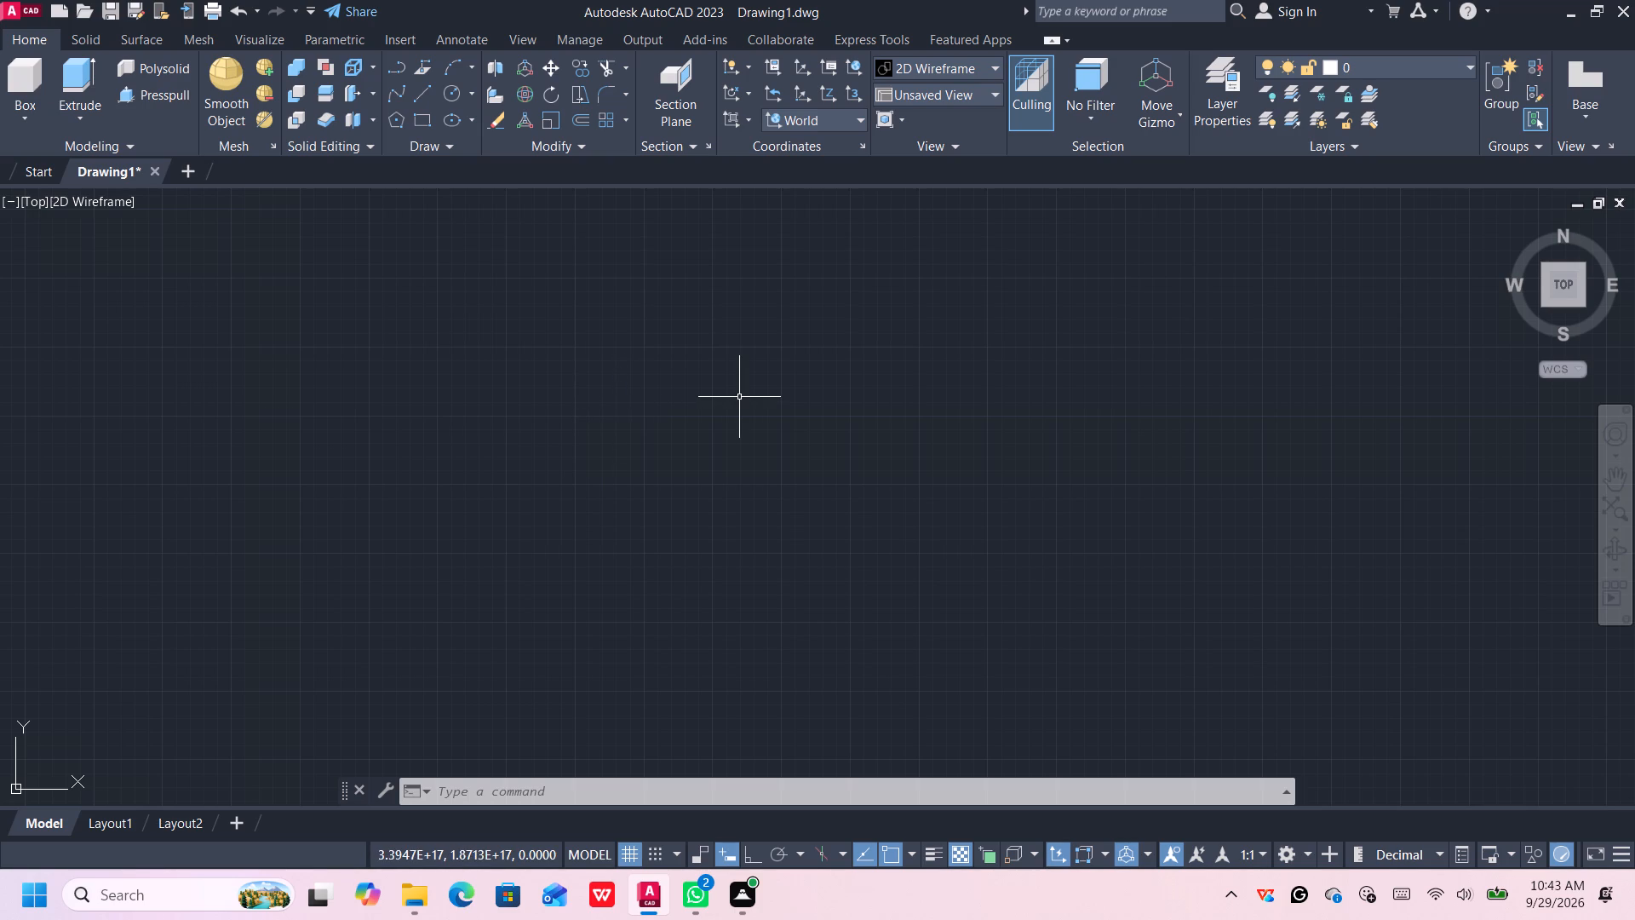
middle_drag(794, 422, 670, 478)
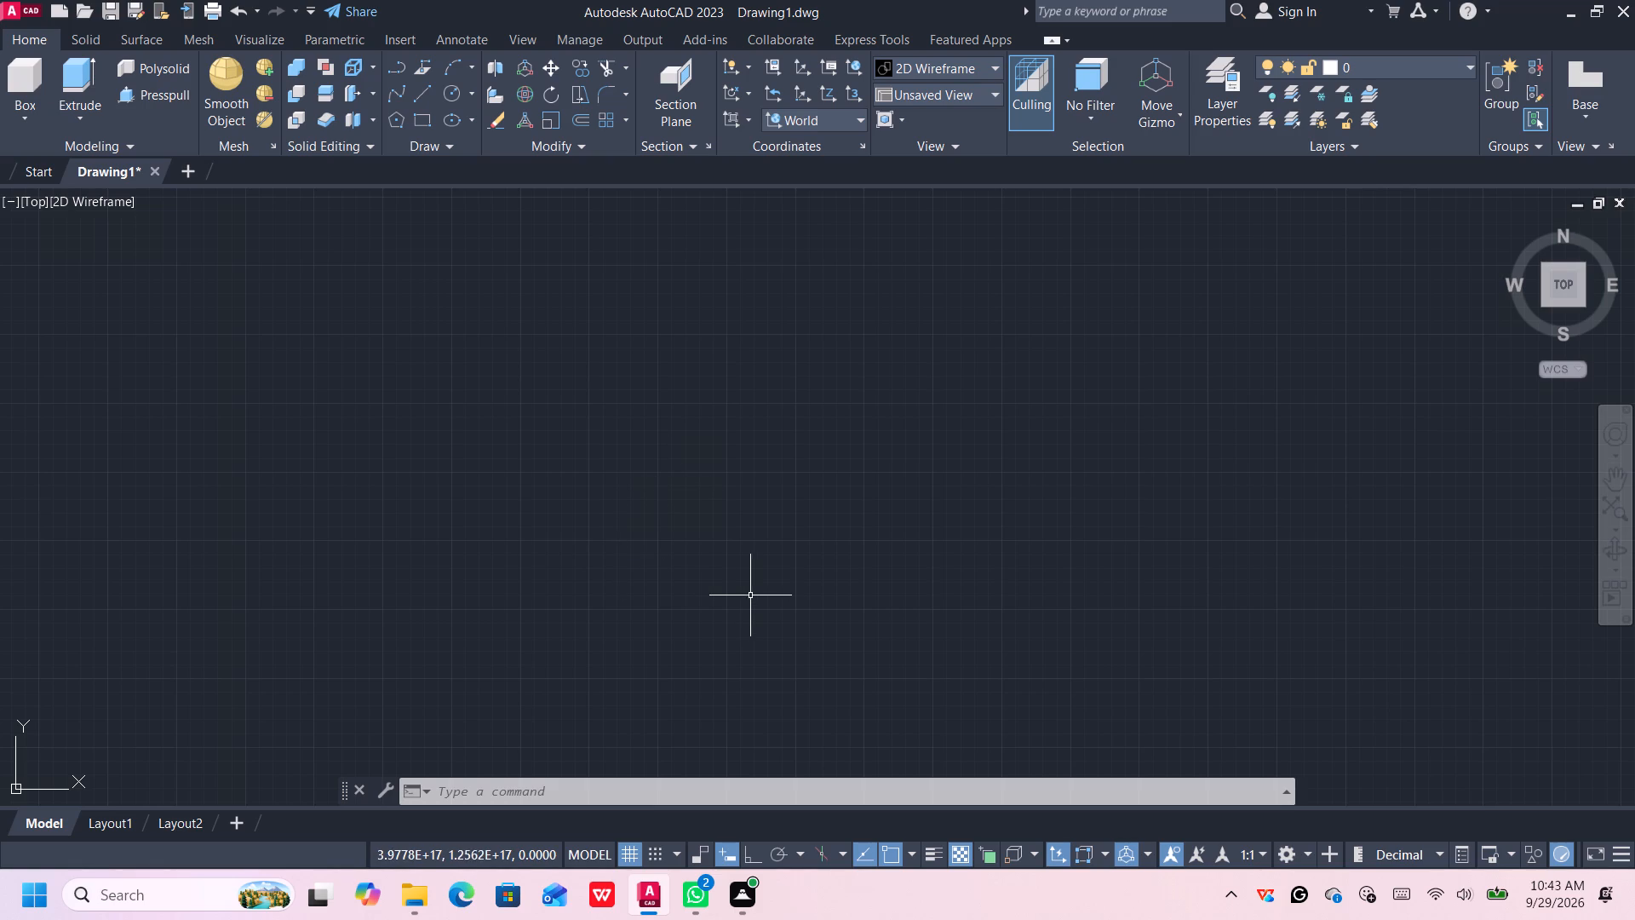
Switch the model space from the Top view to the SW Isometric view.
click(16, 109)
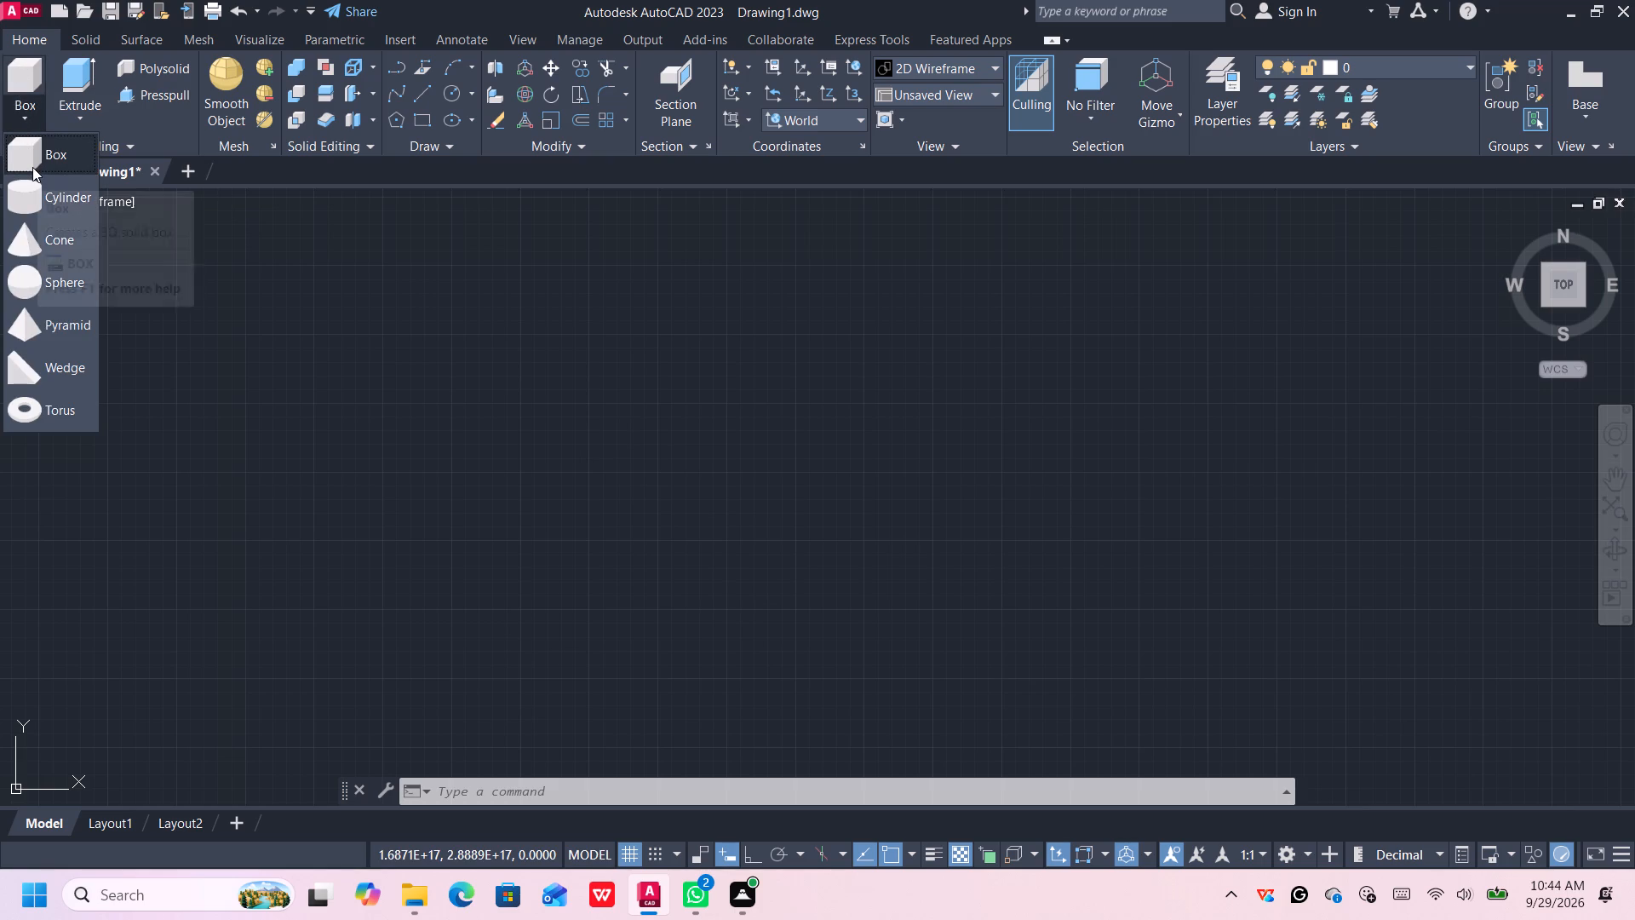
click(37, 193)
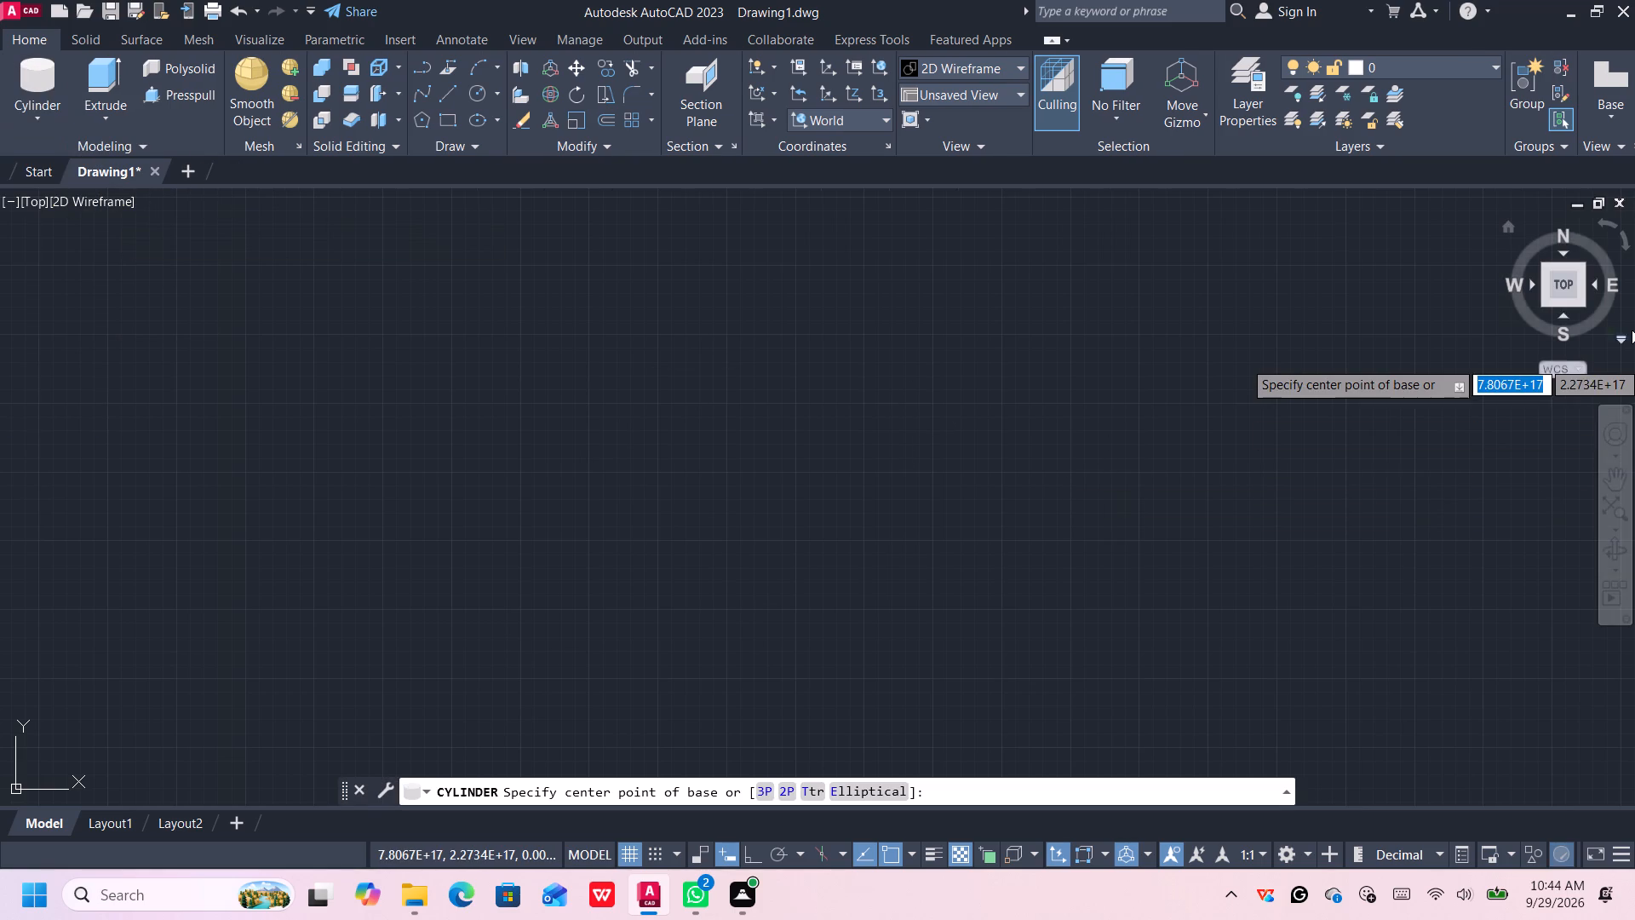
click(1543, 302)
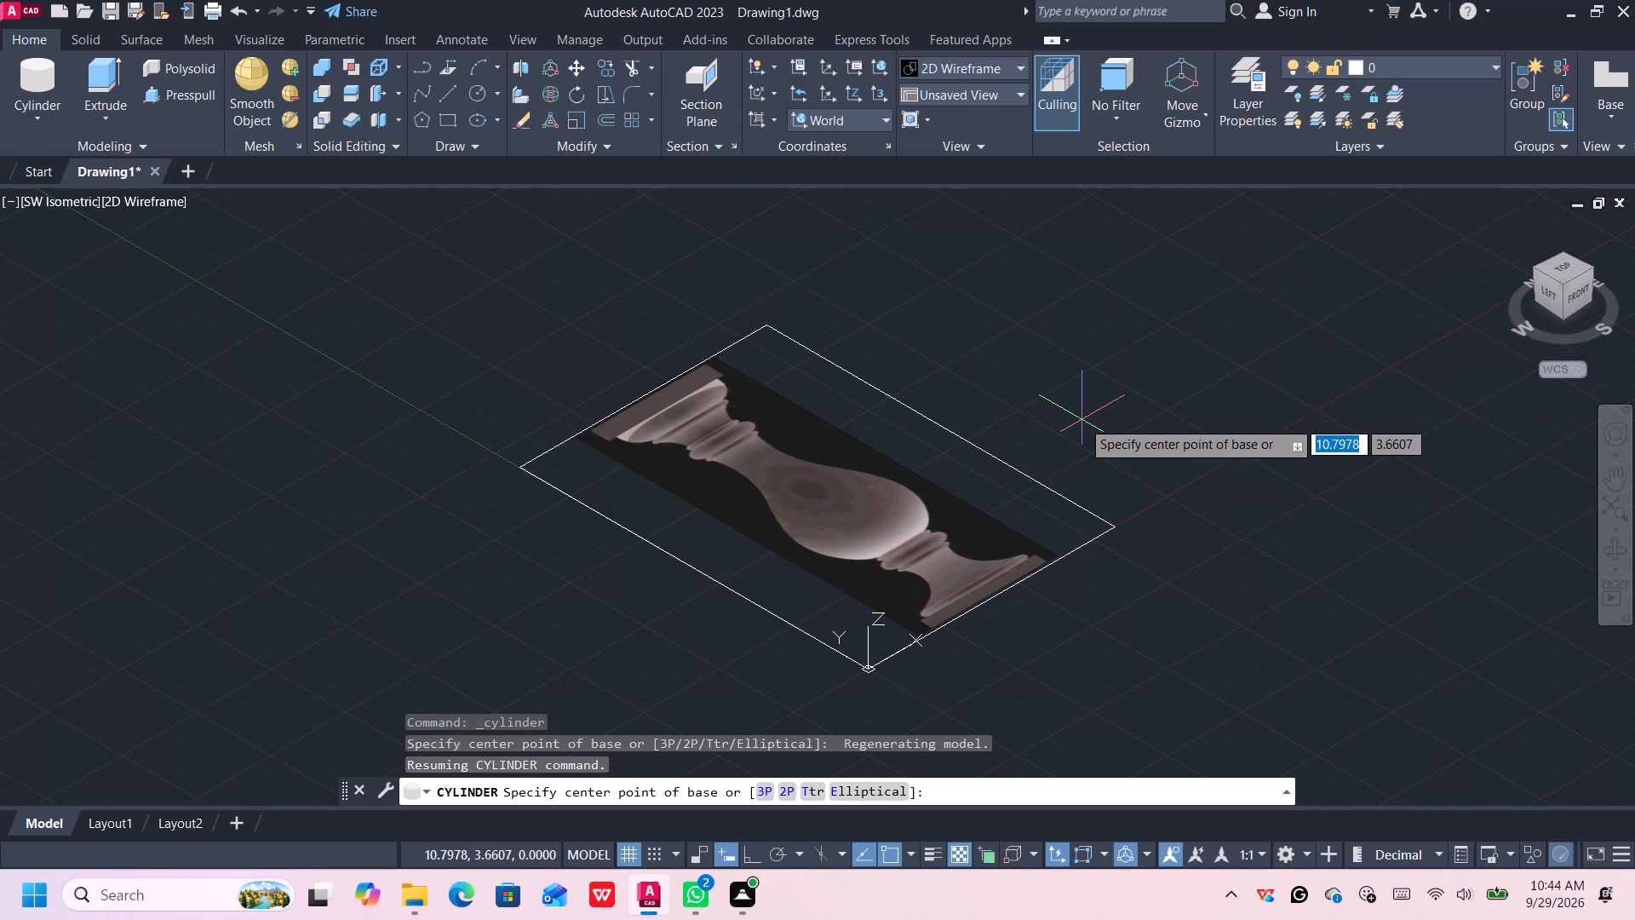
key(Escape)
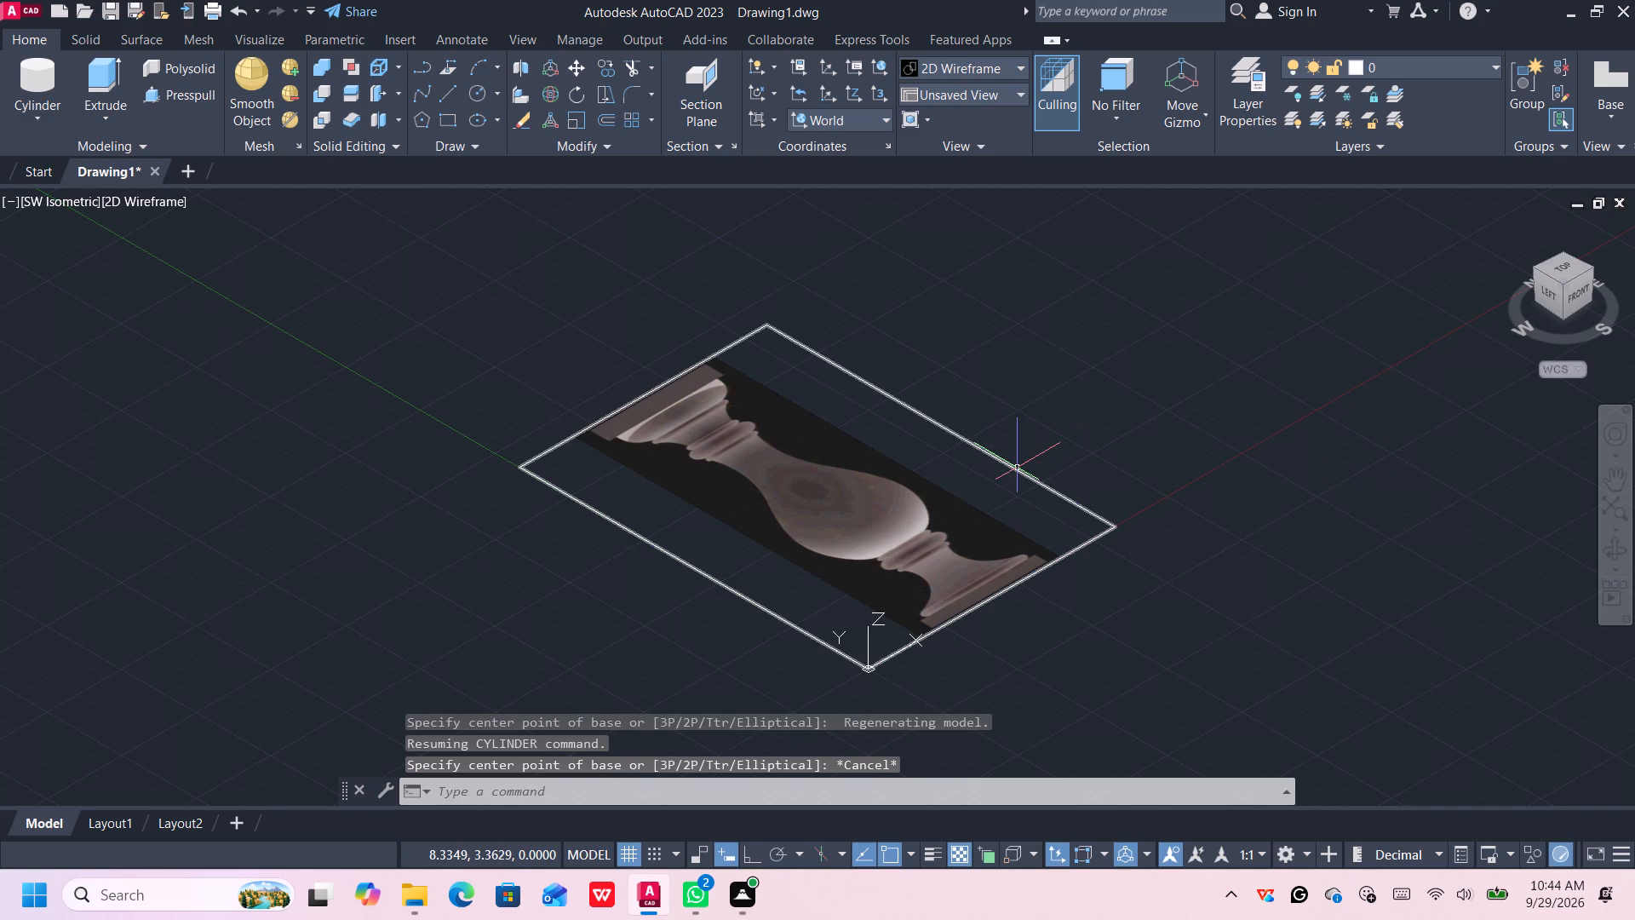
Stand the stone PDF underlay upright by 3D rotating it 90 degrees about the X axis through its centre.
click(1017, 468)
middle_drag(1088, 388, 756, 399)
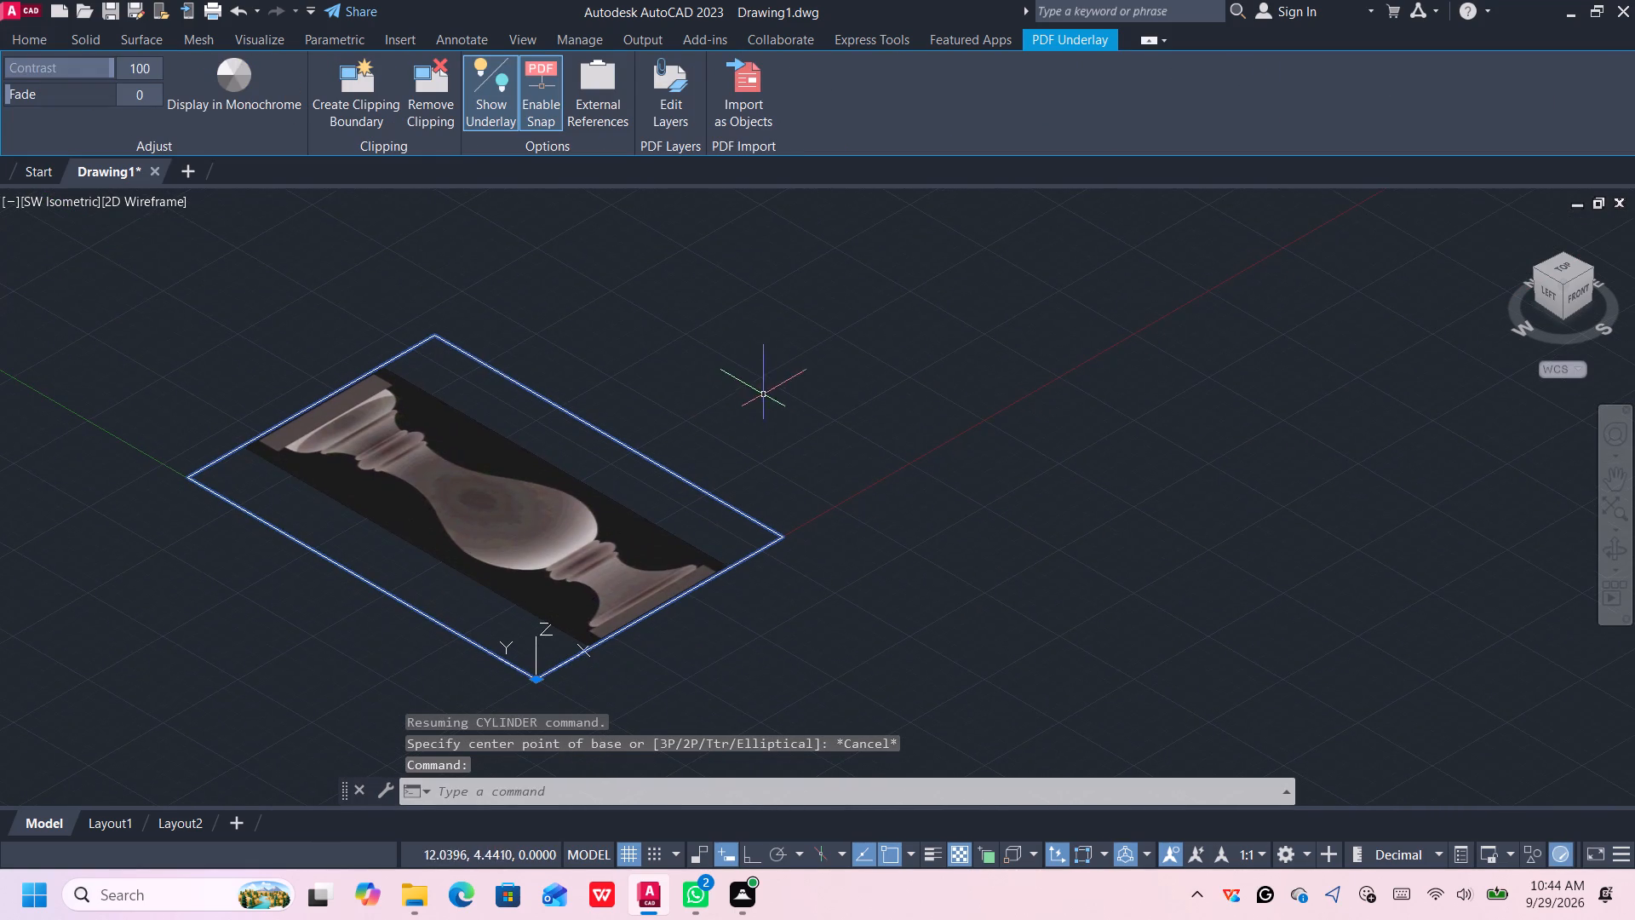
click(32, 35)
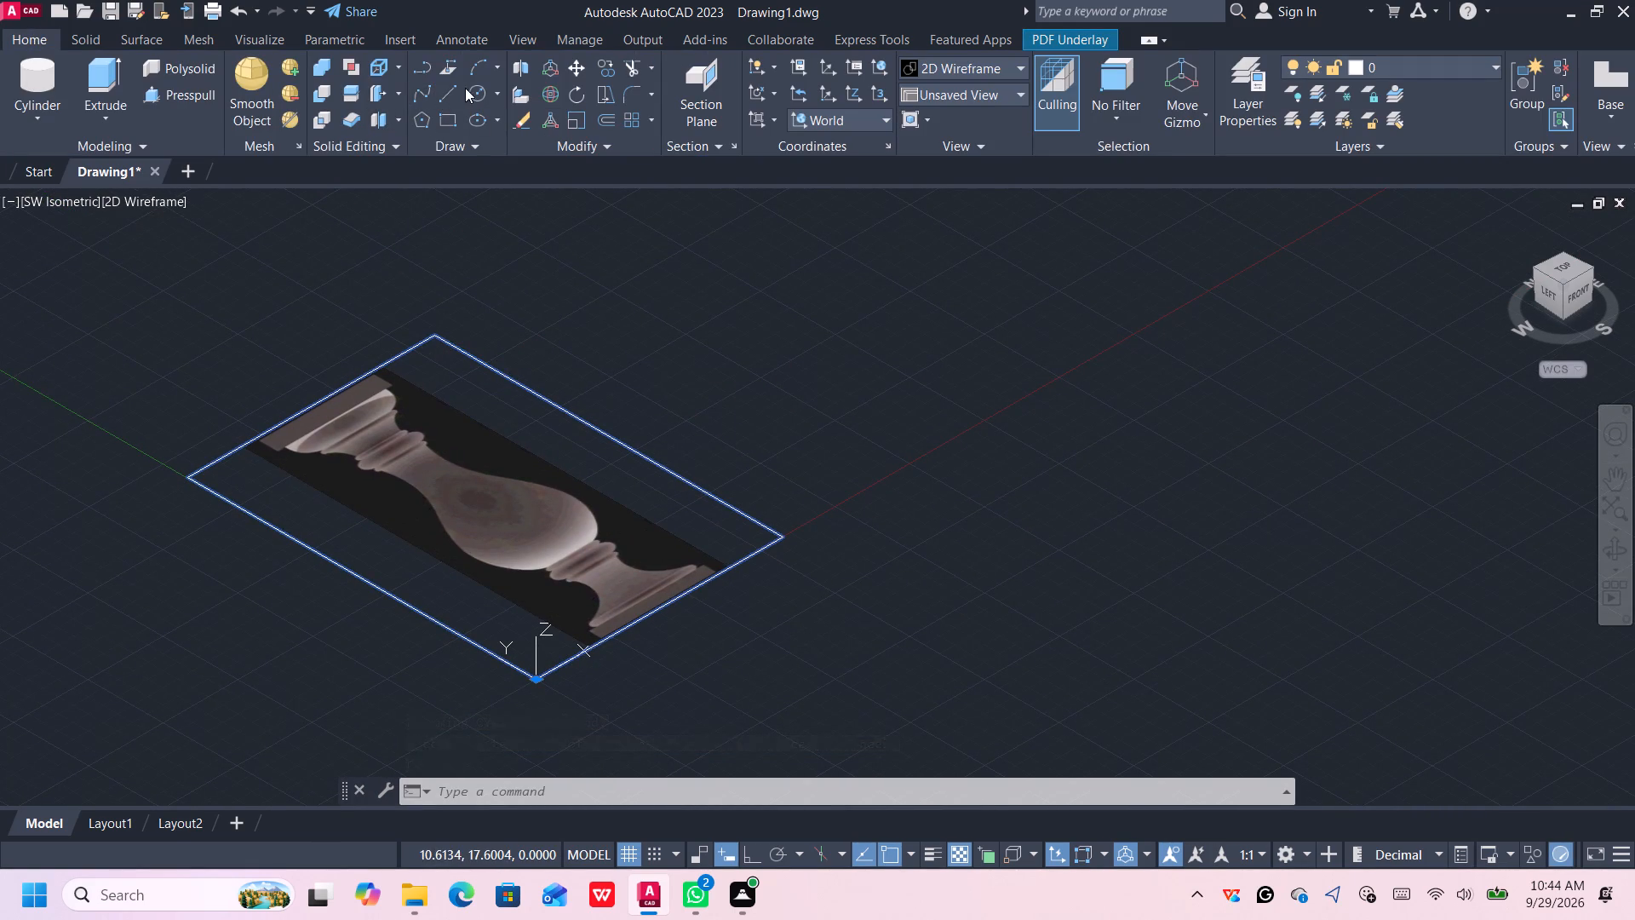
click(554, 90)
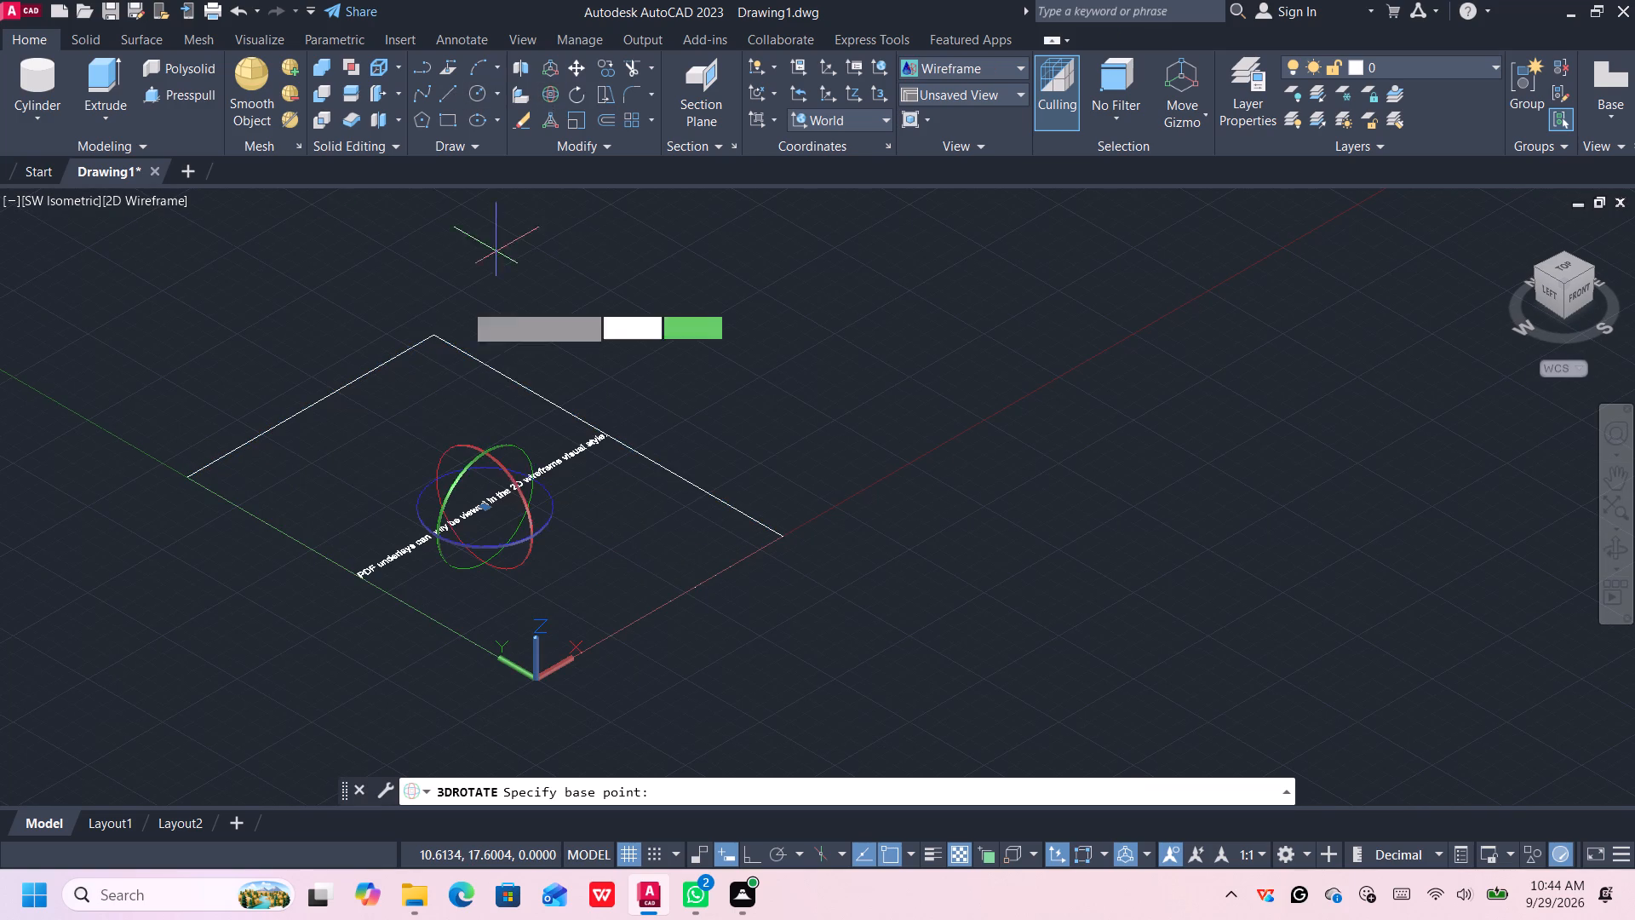
click(517, 487)
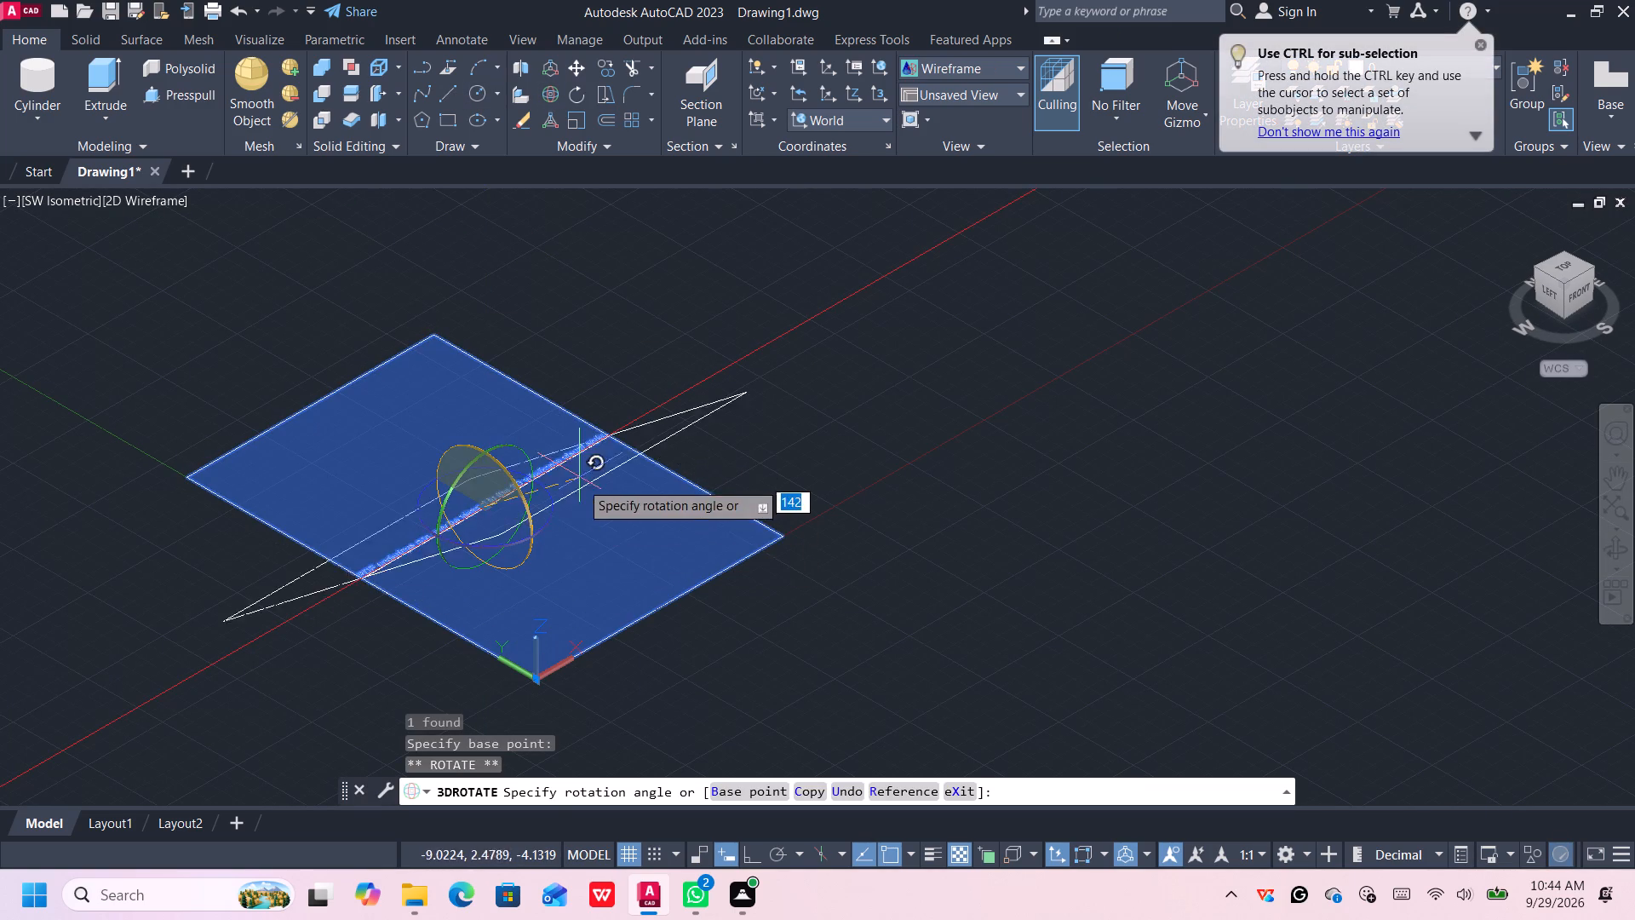
click(482, 323)
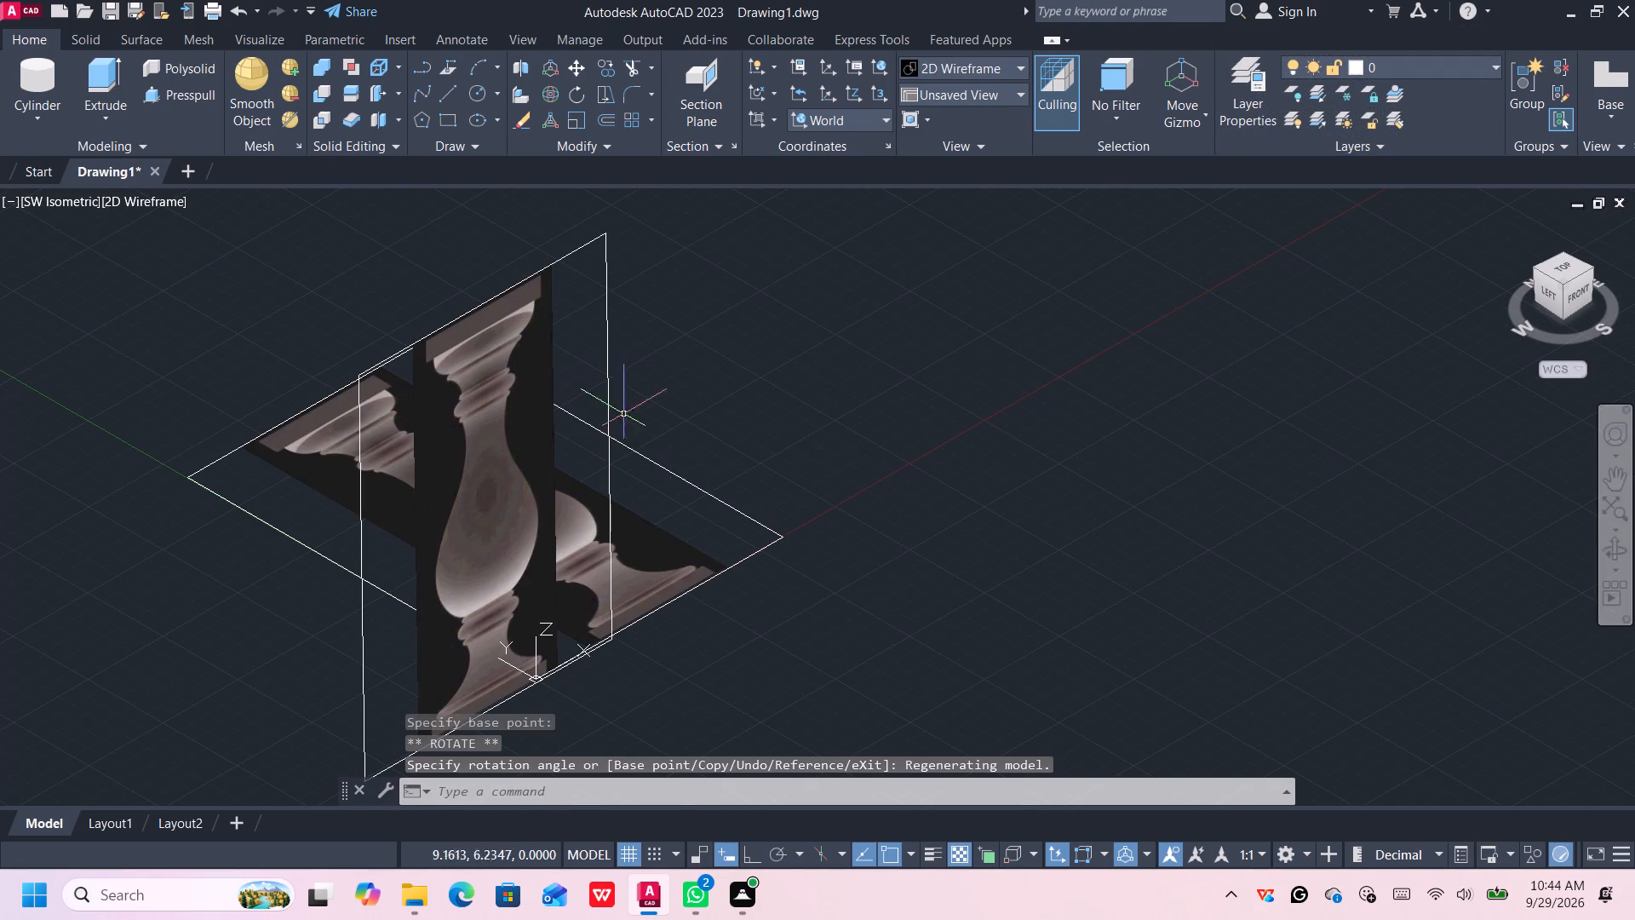
Delete the duplicate stone underlay lying flat on the XY plane, keeping the upright one.
click(677, 527)
click(714, 503)
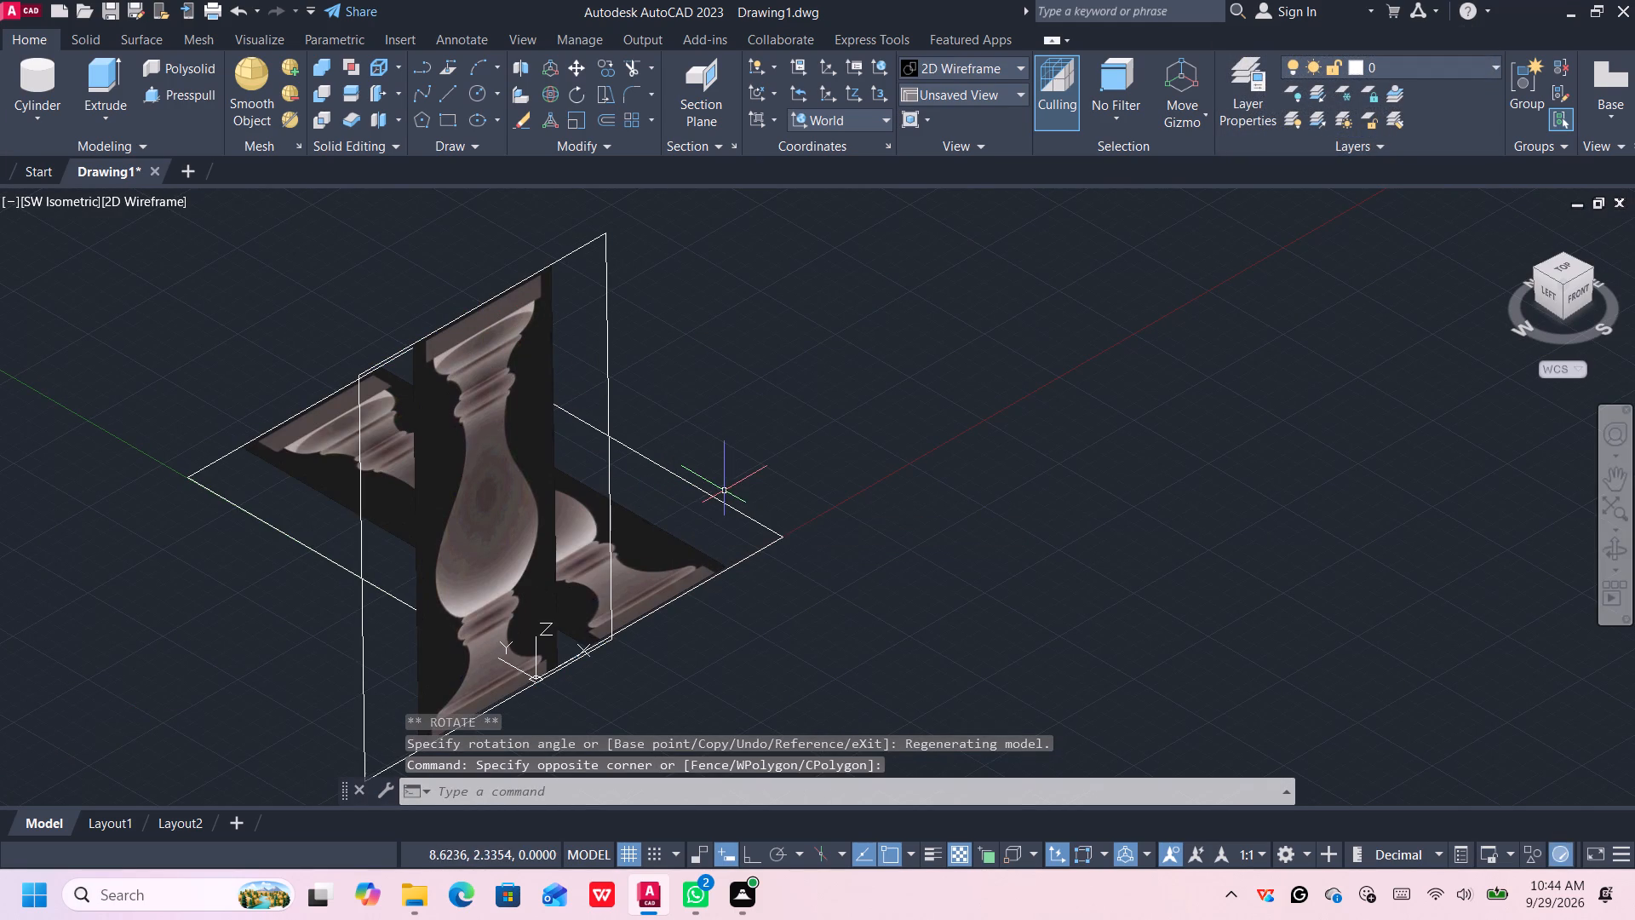
click(717, 496)
key(Delete)
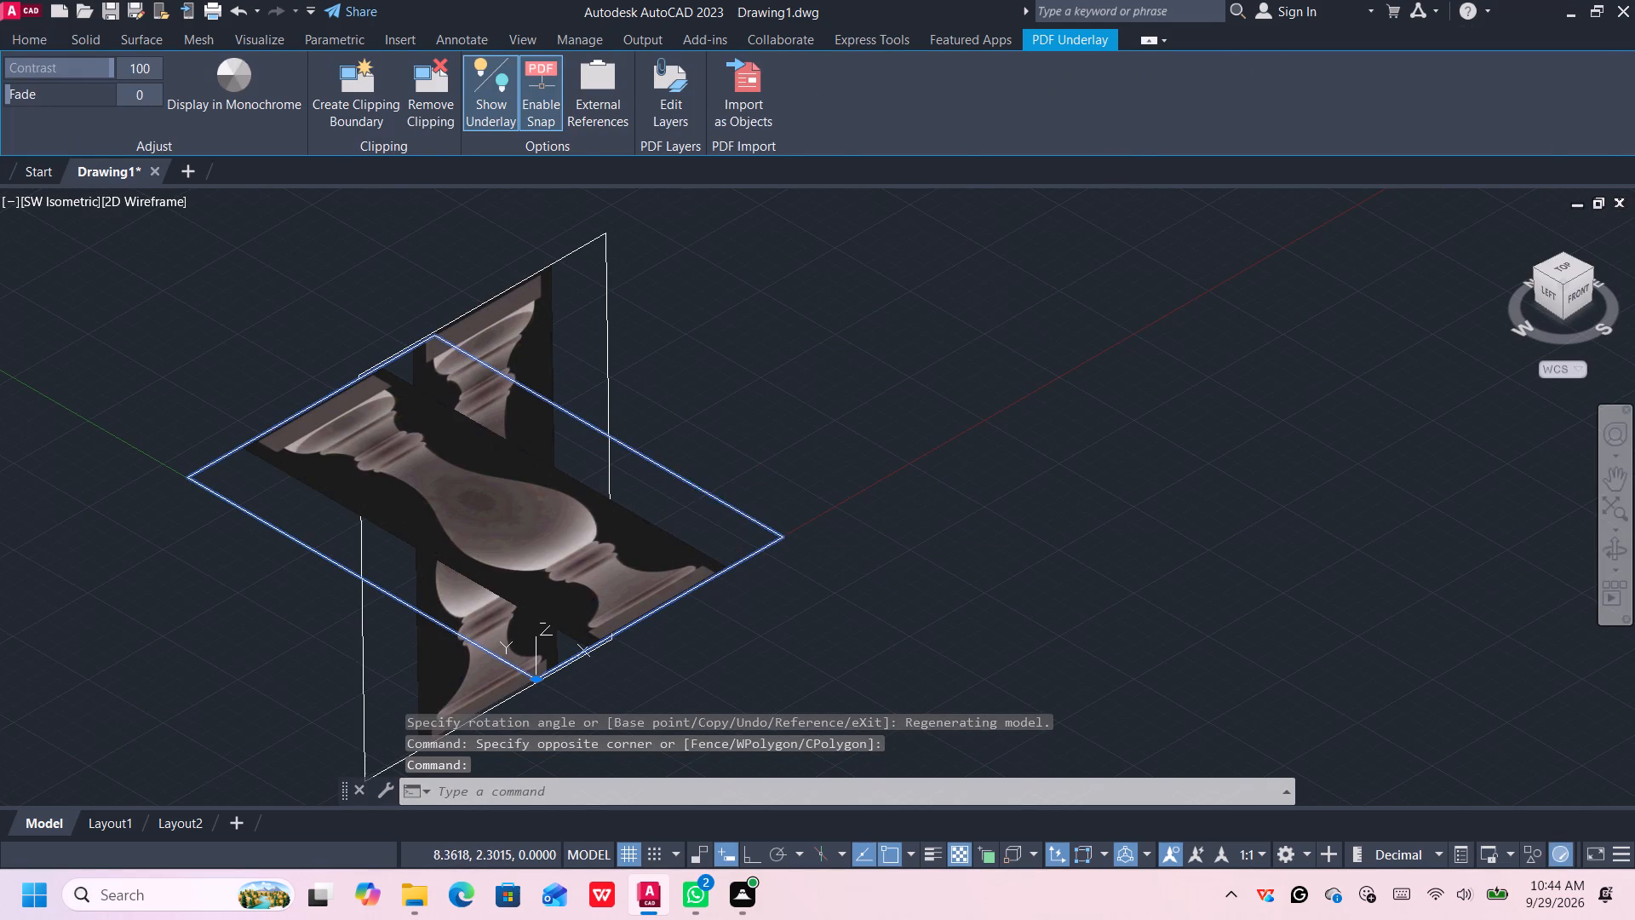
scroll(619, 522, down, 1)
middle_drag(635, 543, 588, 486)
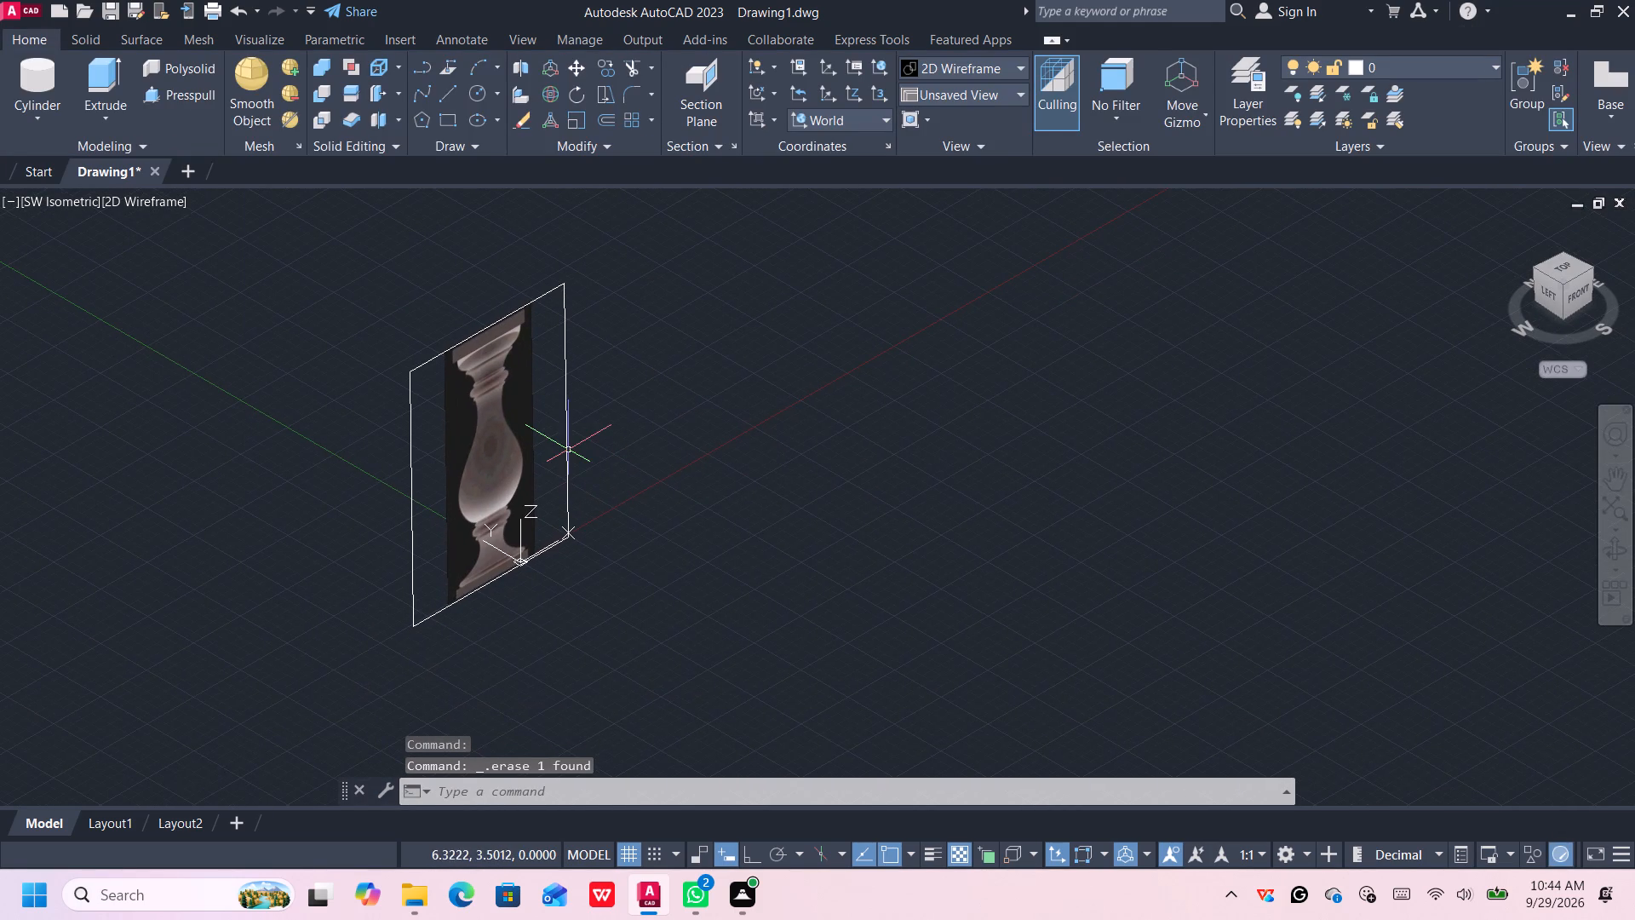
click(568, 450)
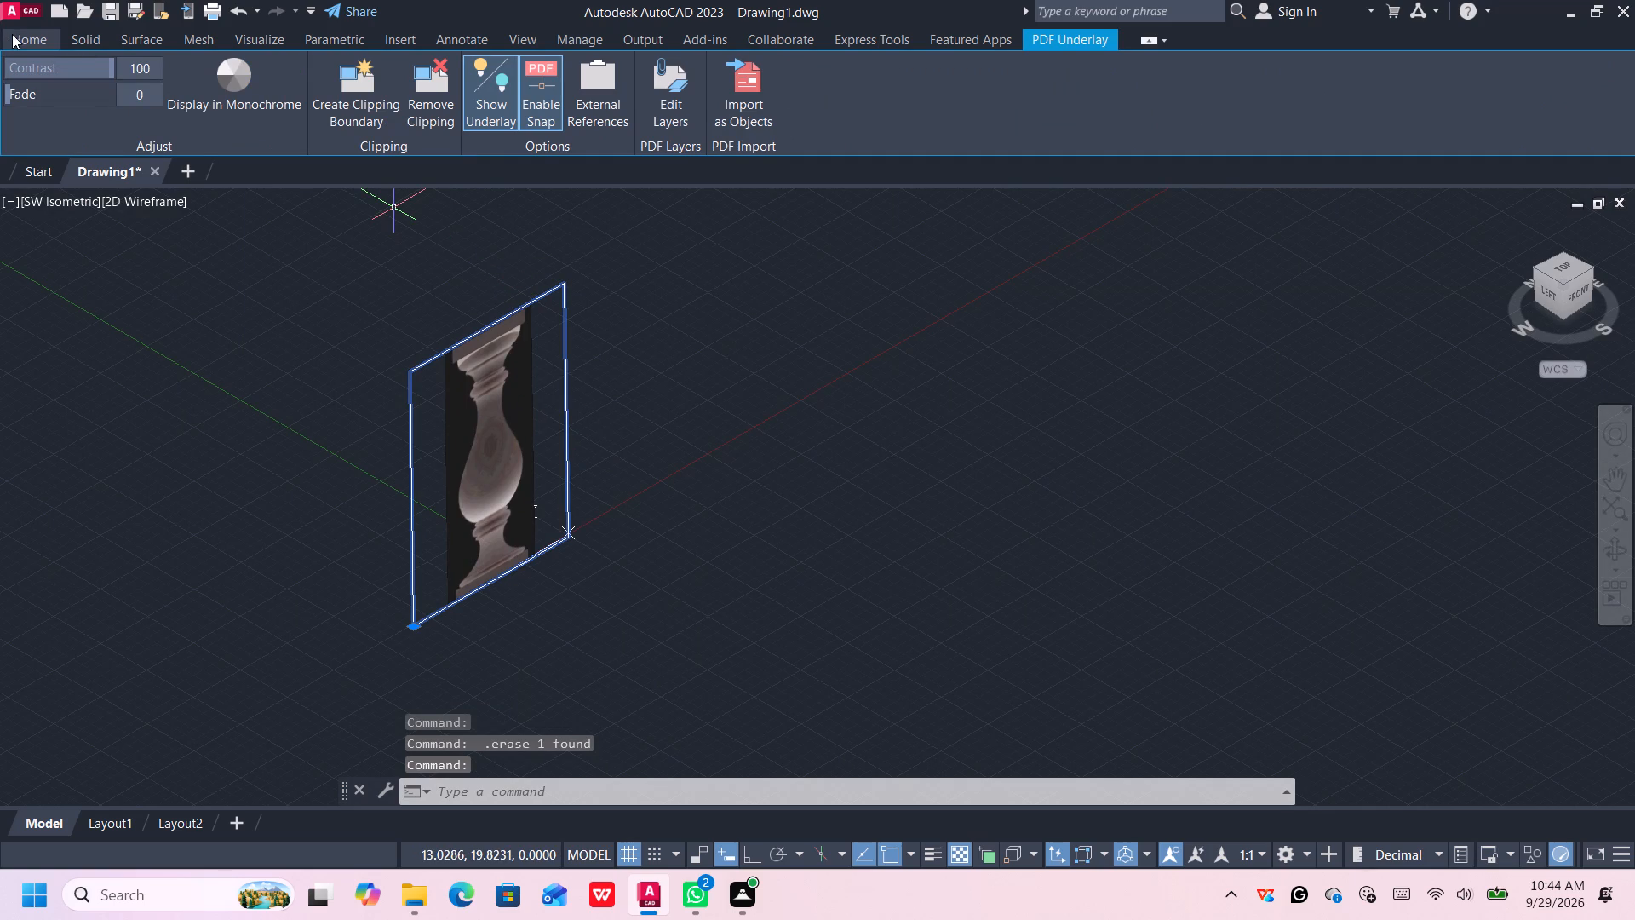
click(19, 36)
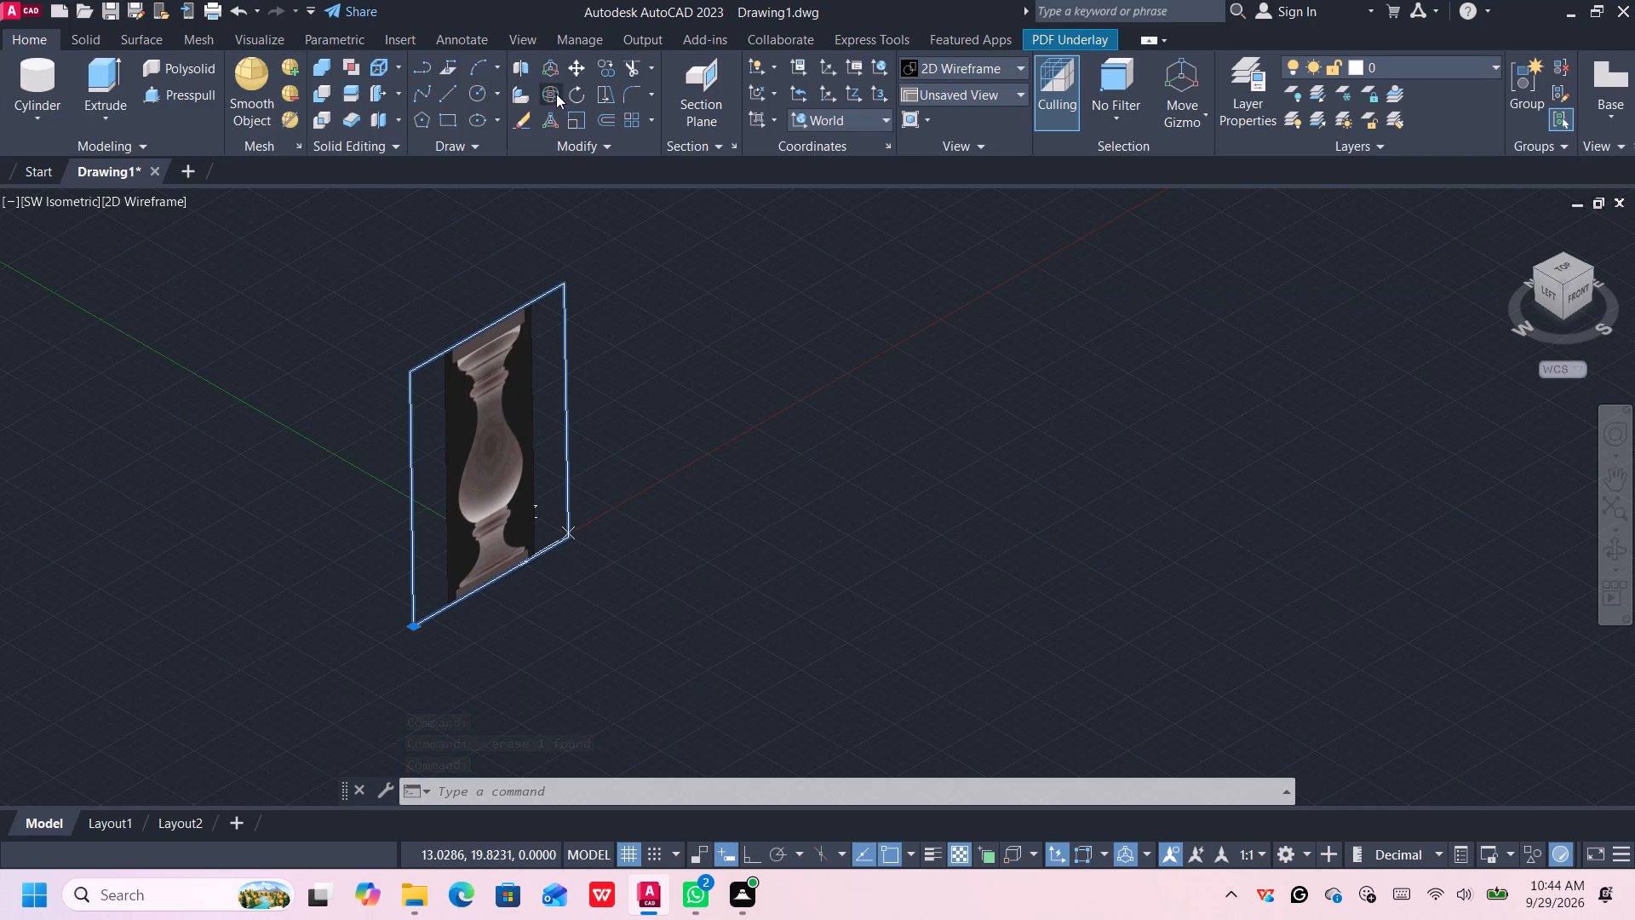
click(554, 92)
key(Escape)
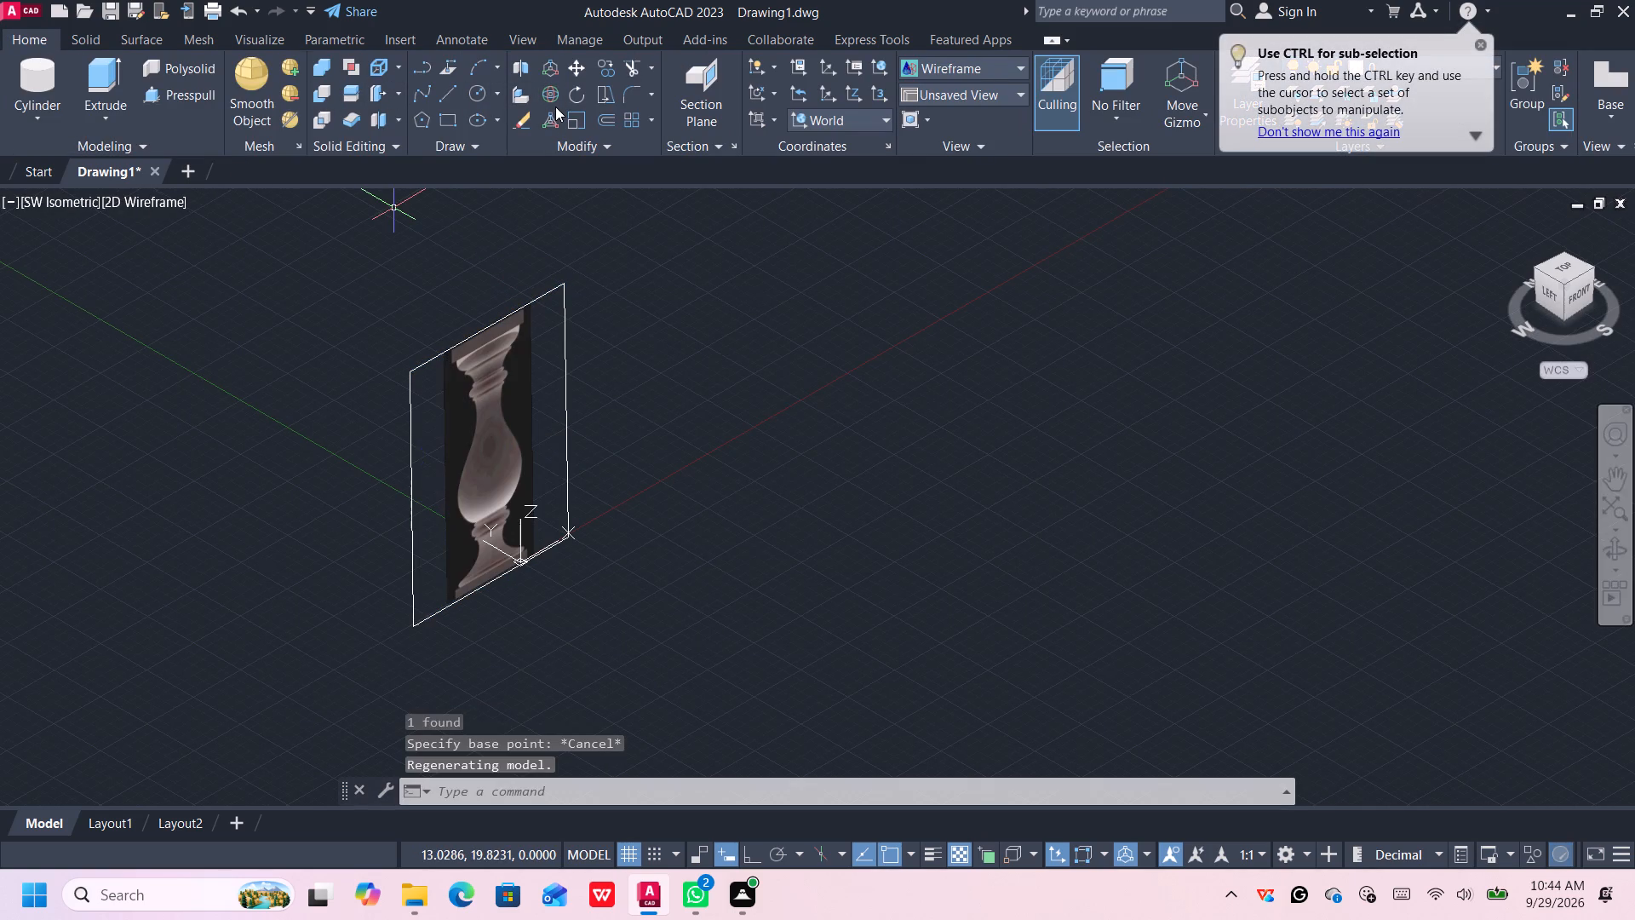
Use 3D Move to shift the upright stone underlay about 10 units along the X axis, away from the origin.
click(554, 65)
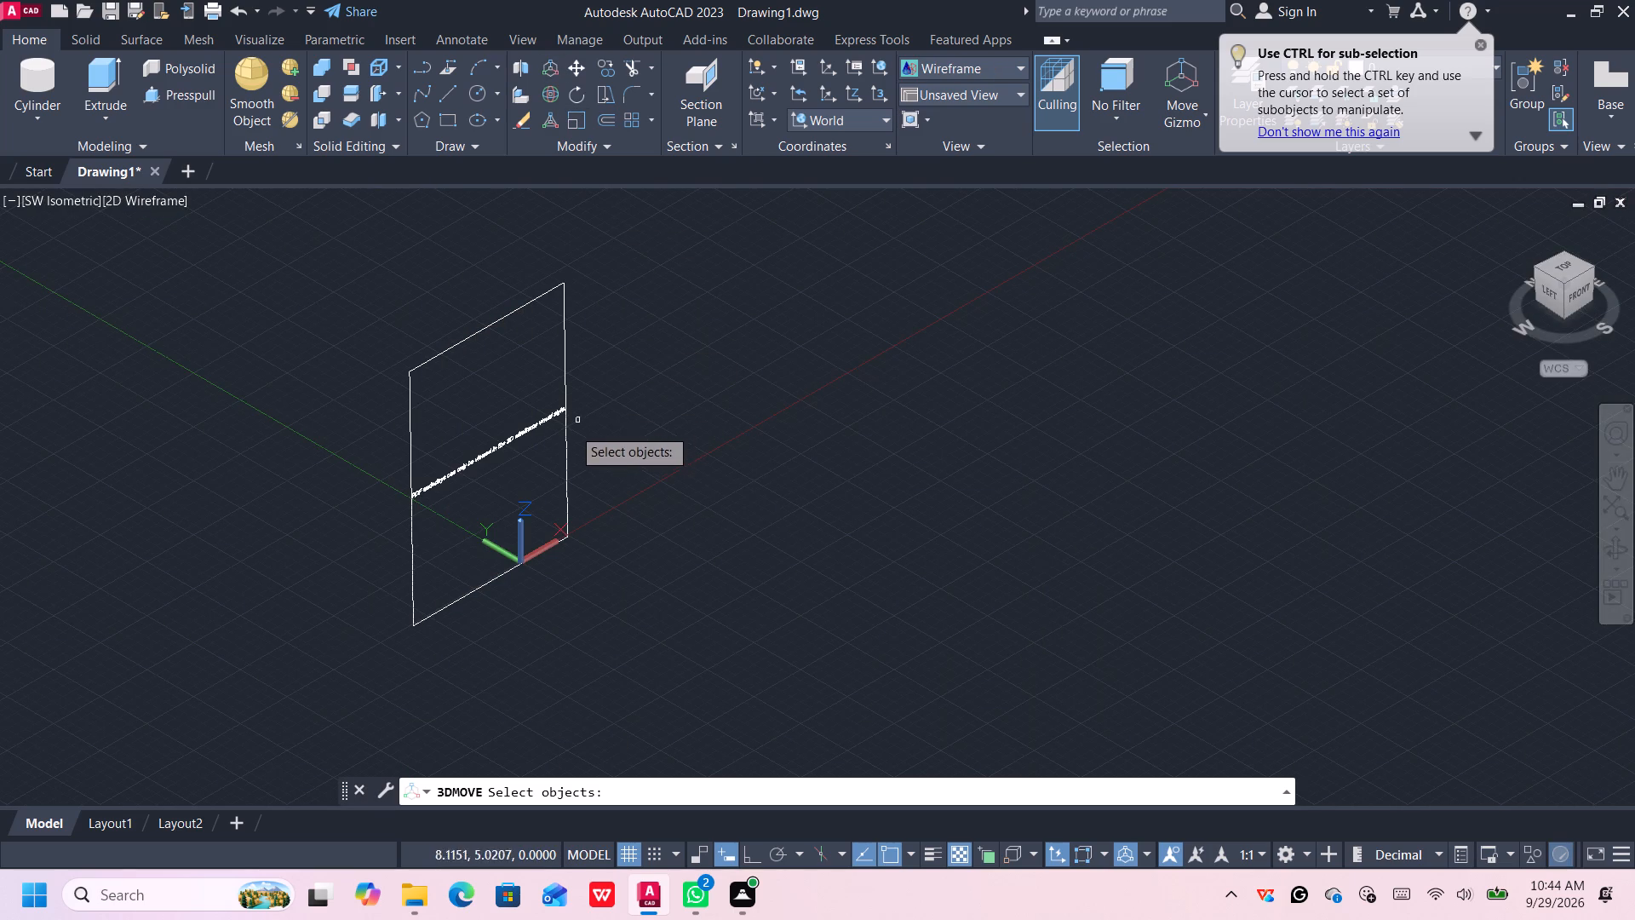
click(565, 451)
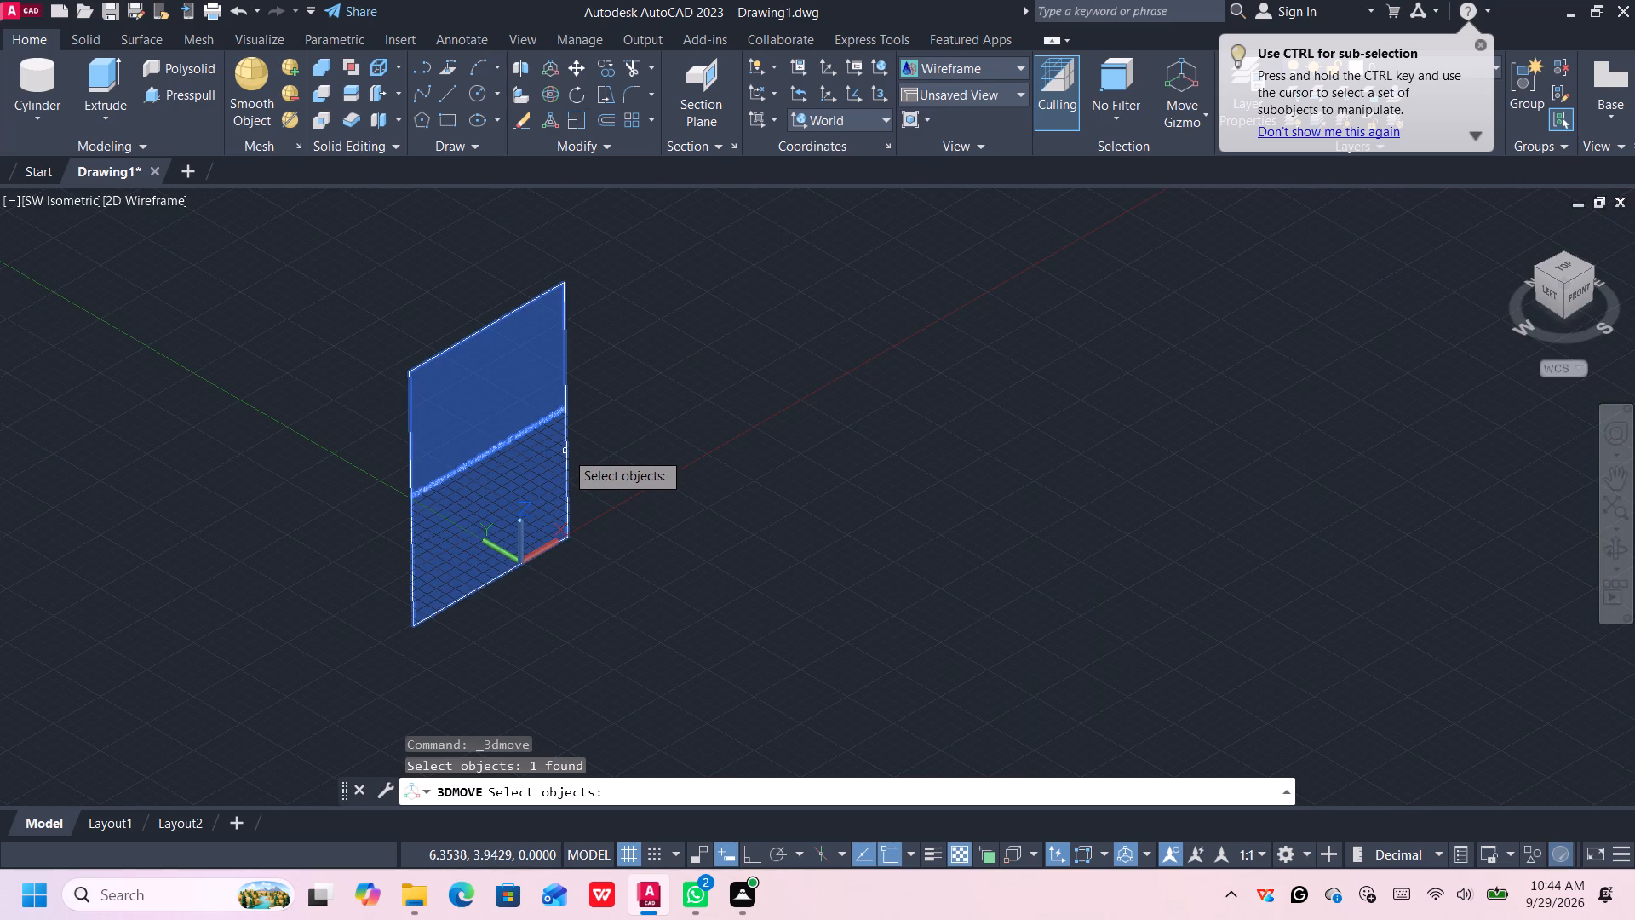
key(Return)
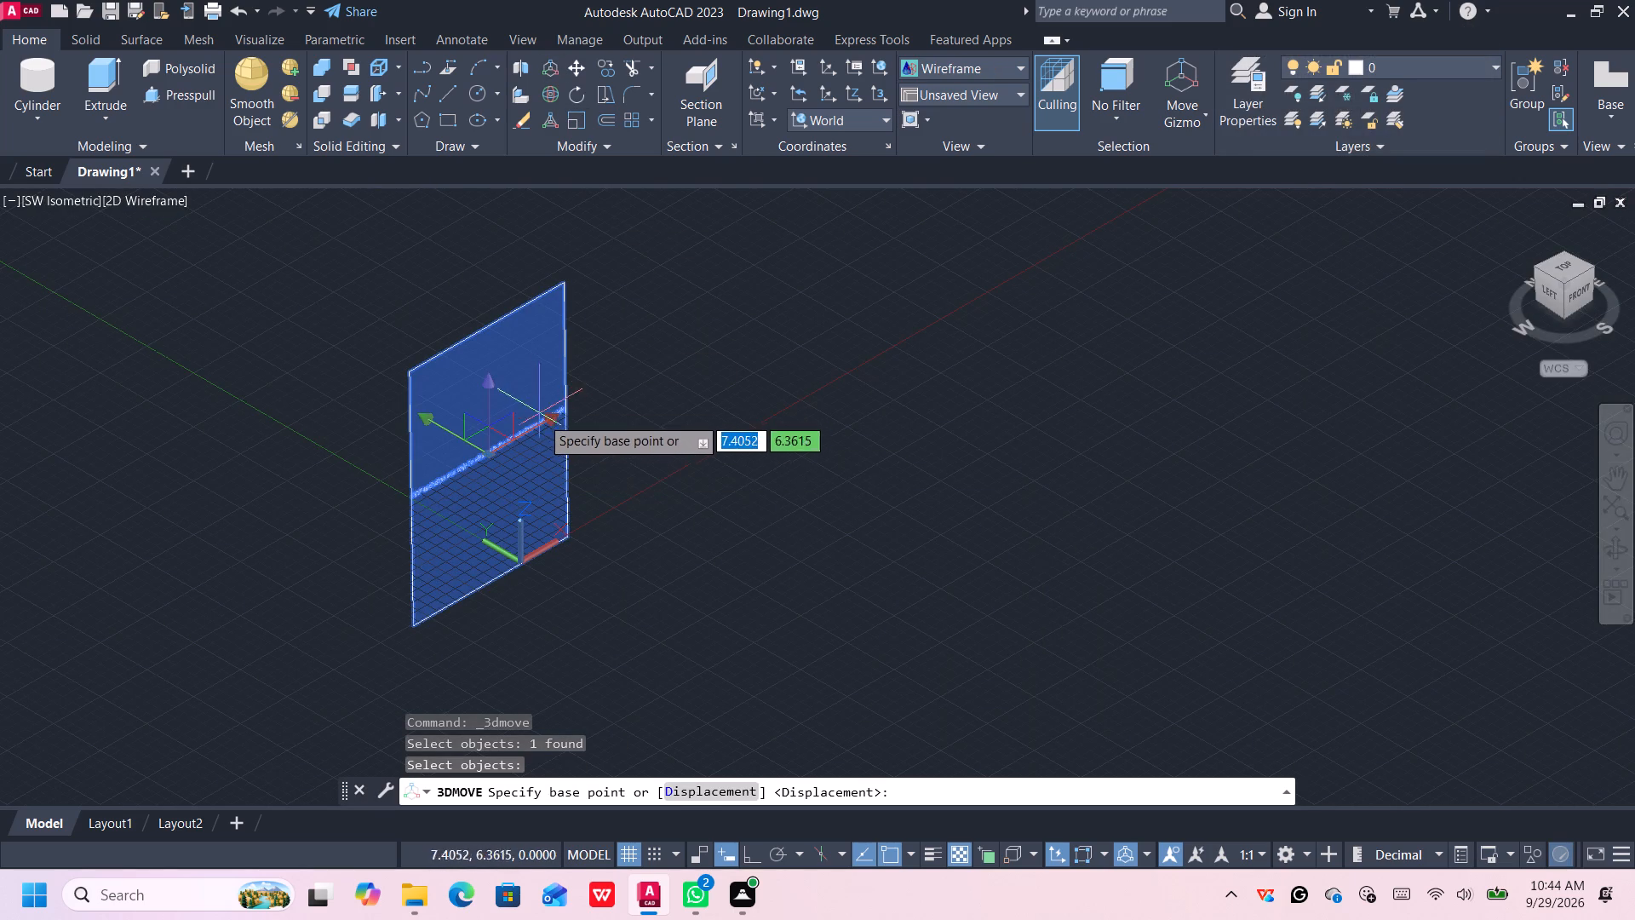
drag(547, 420, 489, 454)
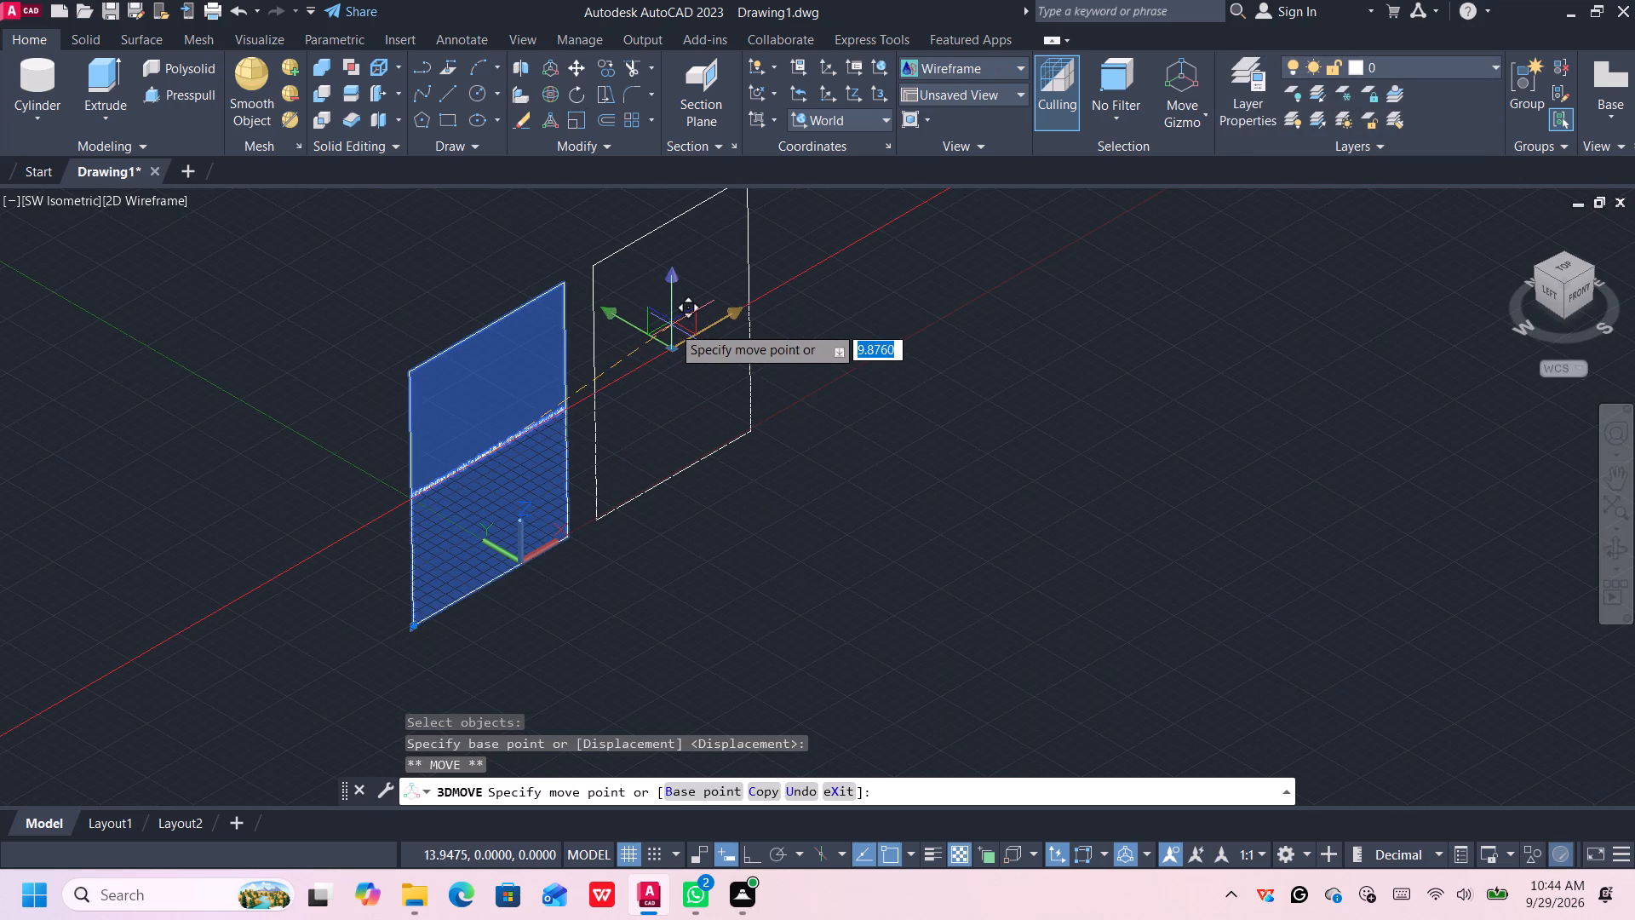
click(672, 326)
scroll(682, 348, up, 3)
scroll(699, 342, down, 2)
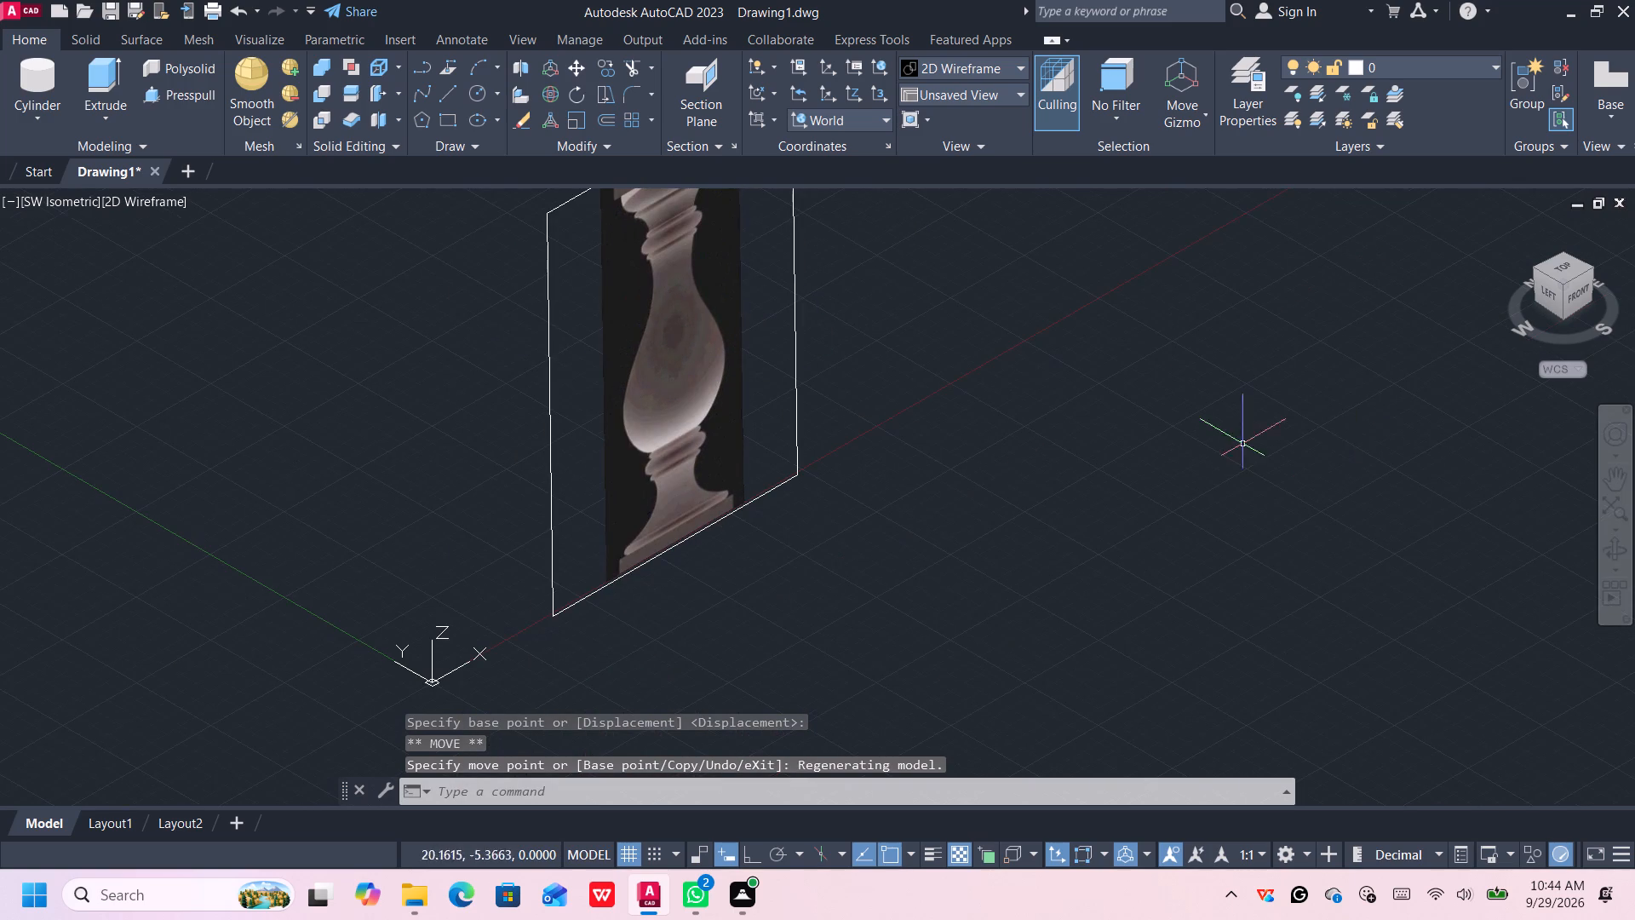
Switch the model space to the Front view so the baluster image is seen straight on.
click(1577, 293)
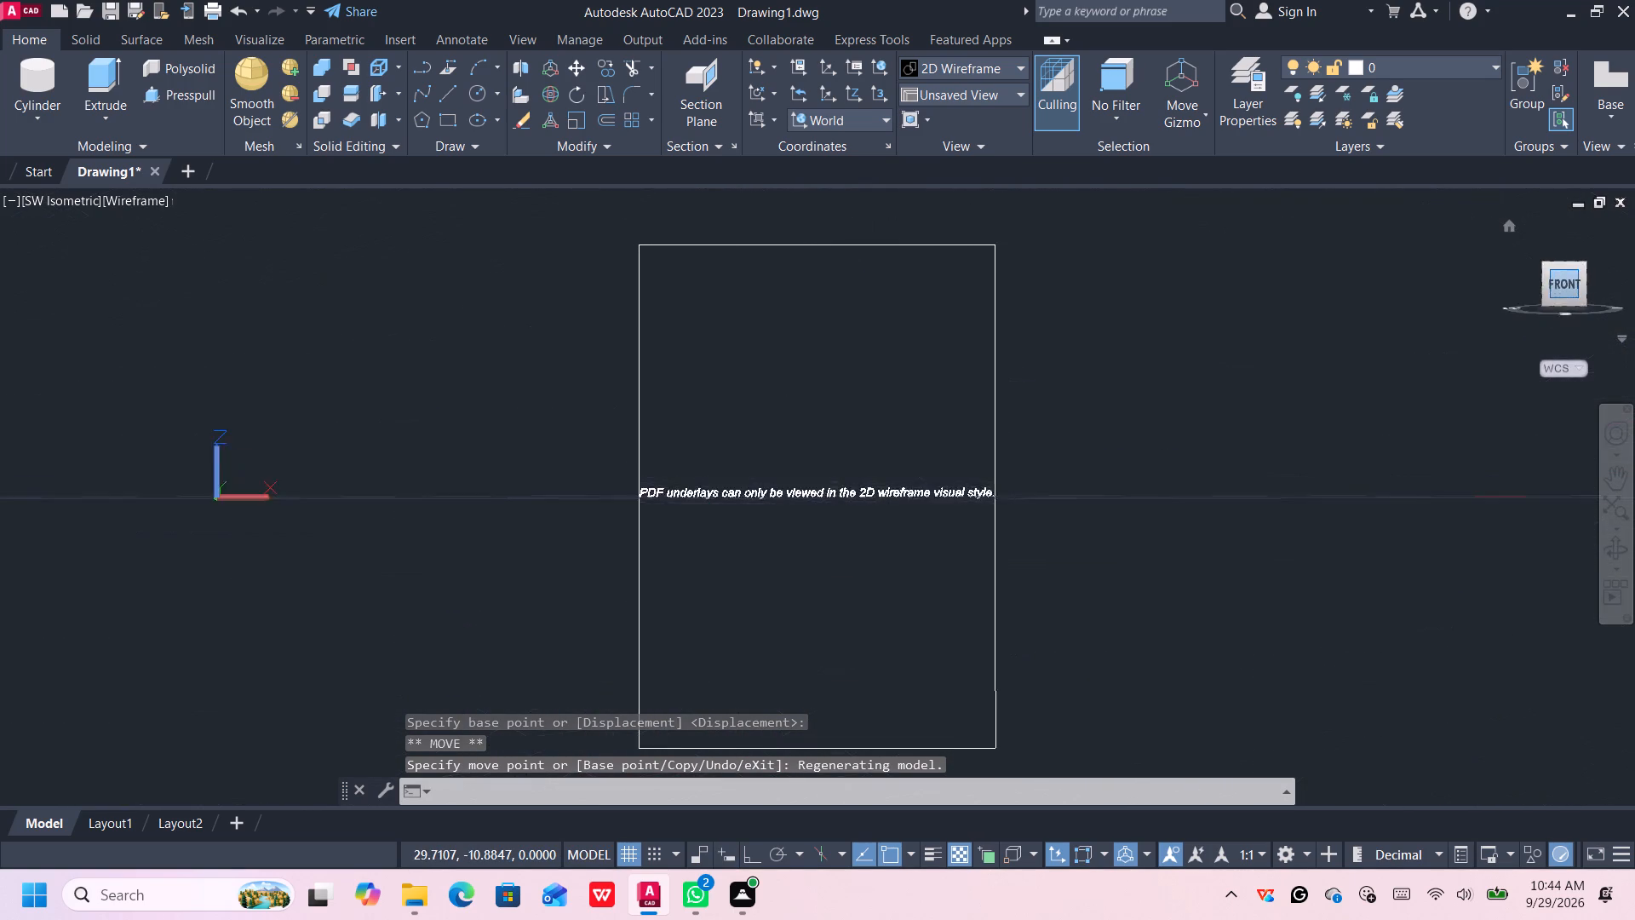
middle_drag(1117, 618, 1099, 565)
scroll(1087, 504, down, 1)
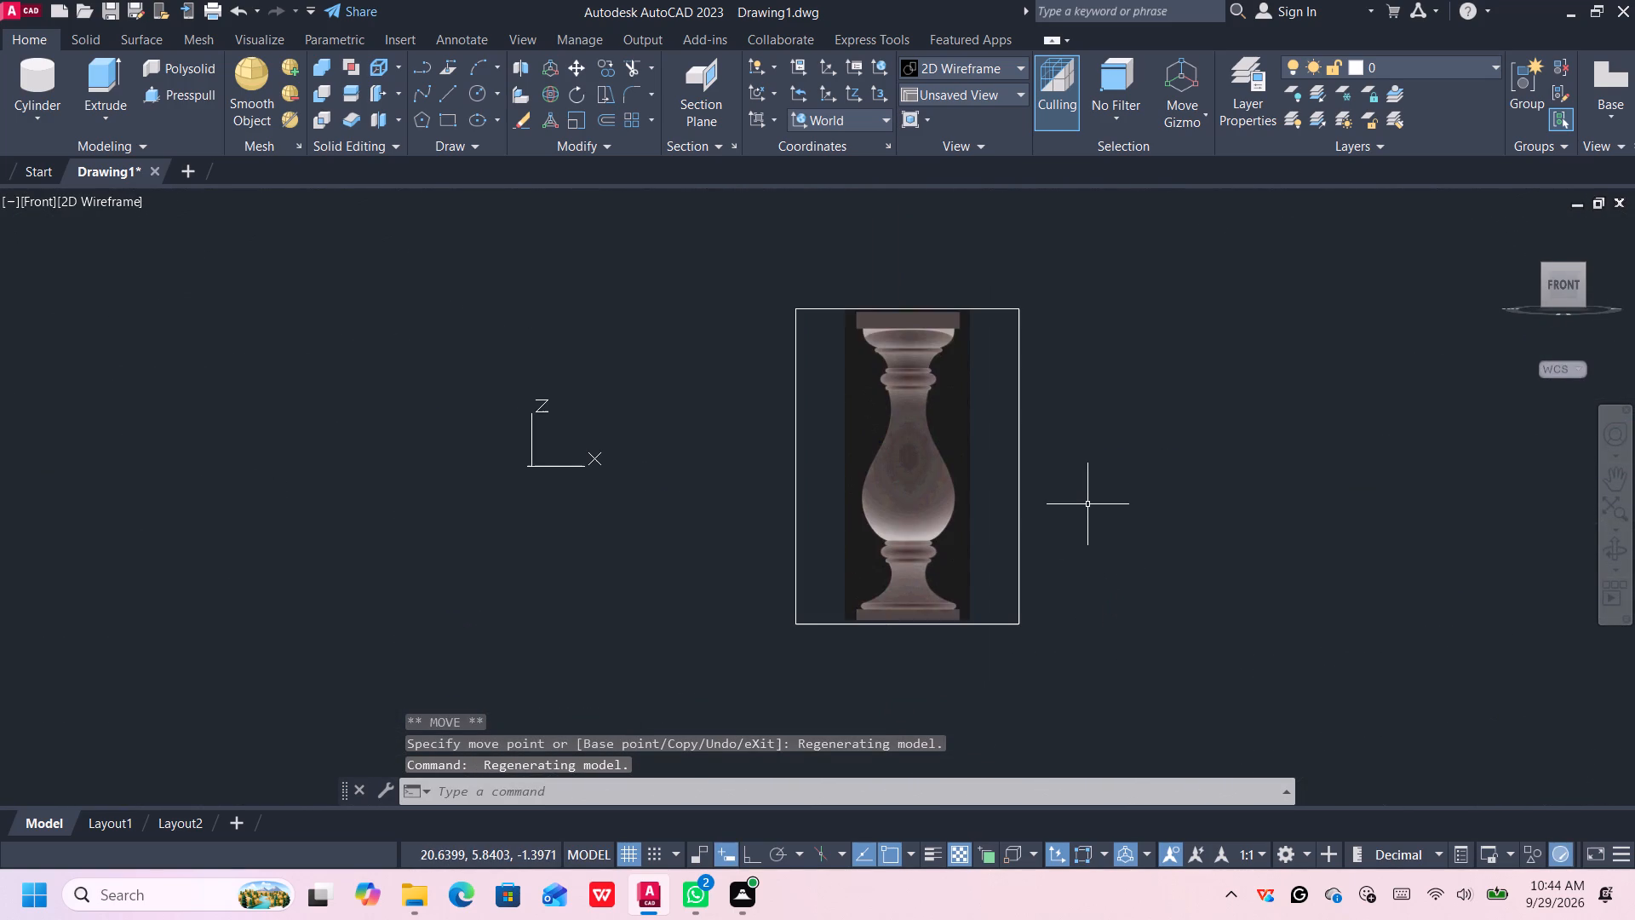
middle_drag(1083, 502, 1063, 496)
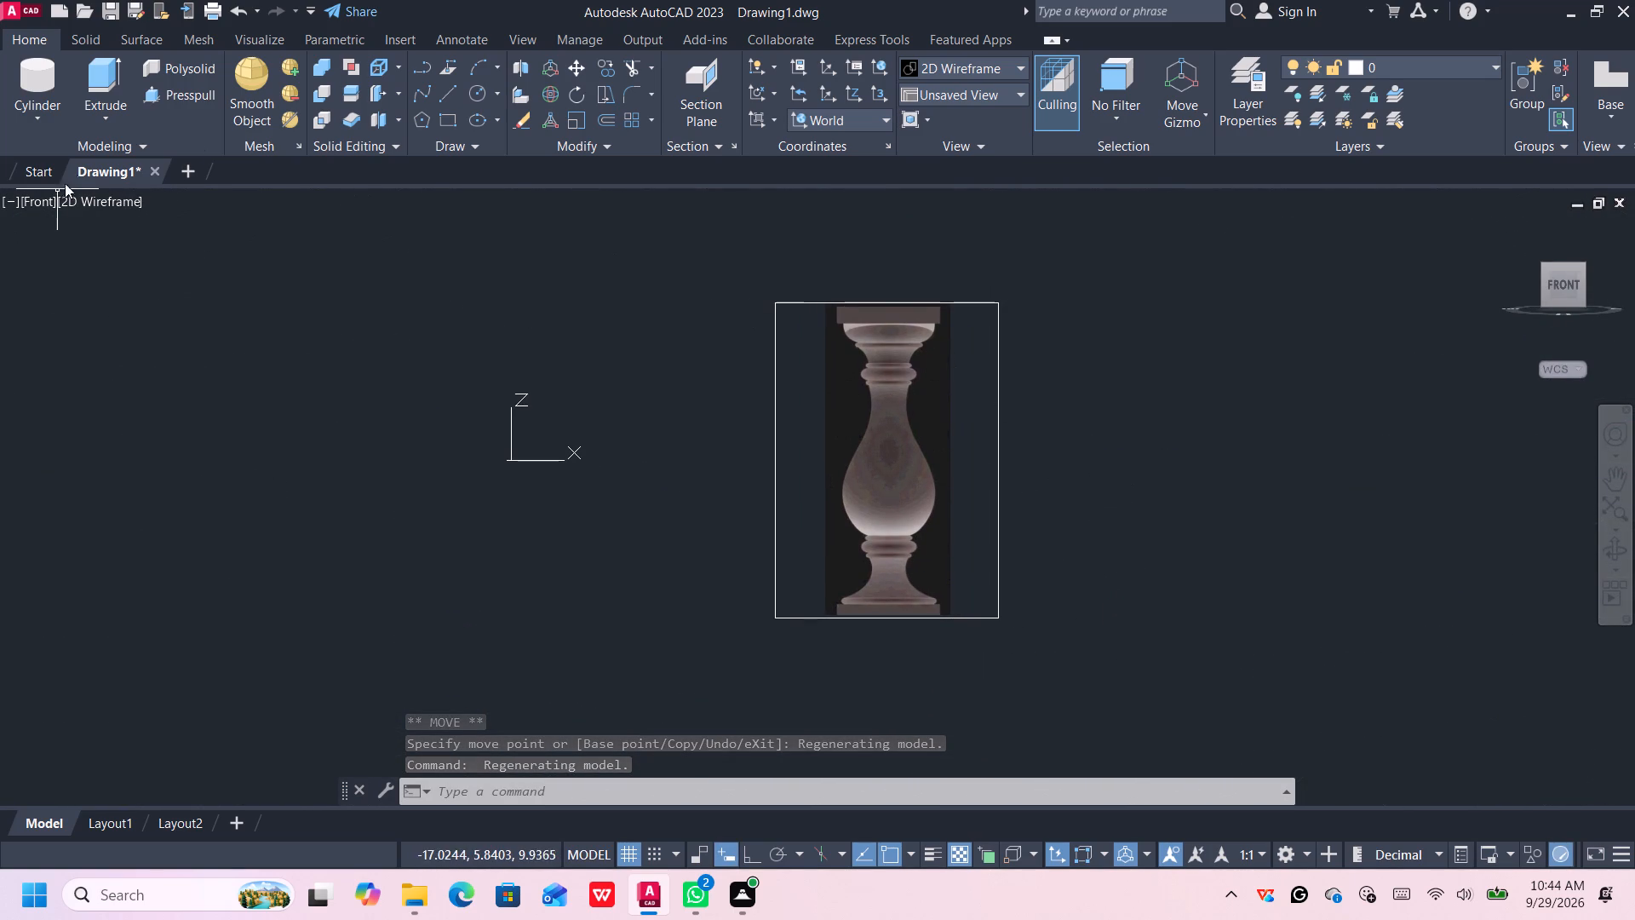
With Ortho on, draw a line about 1.78 units long over the top slab's upper edge, from its right corner to the baluster's centre.
click(443, 89)
scroll(970, 313, up, 3)
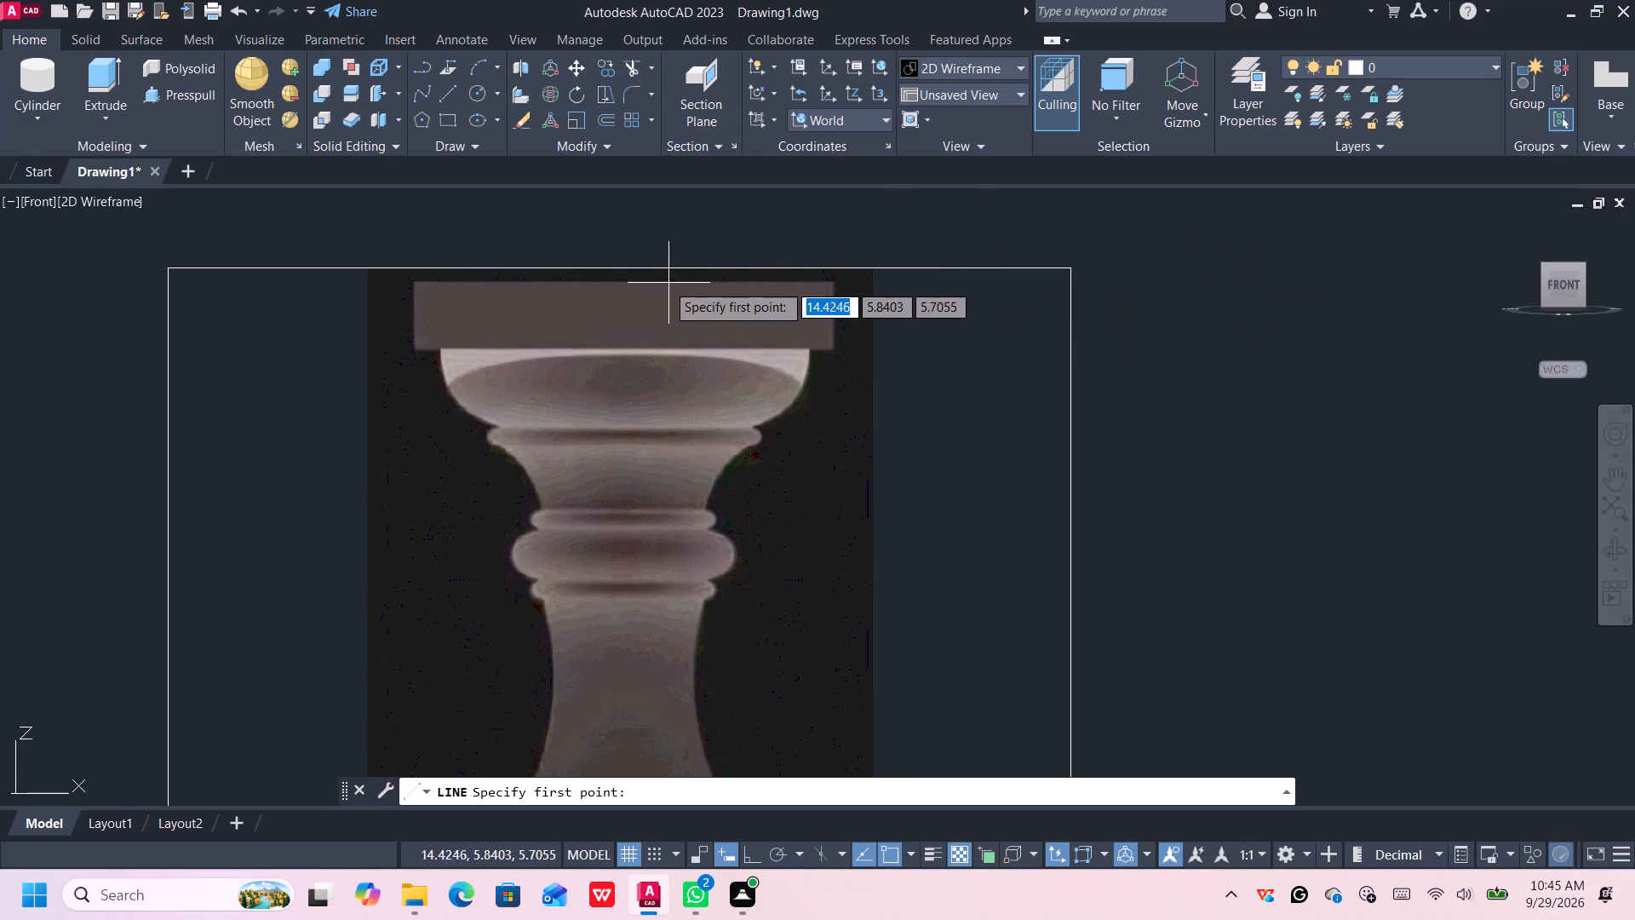
scroll(634, 279, up, 3)
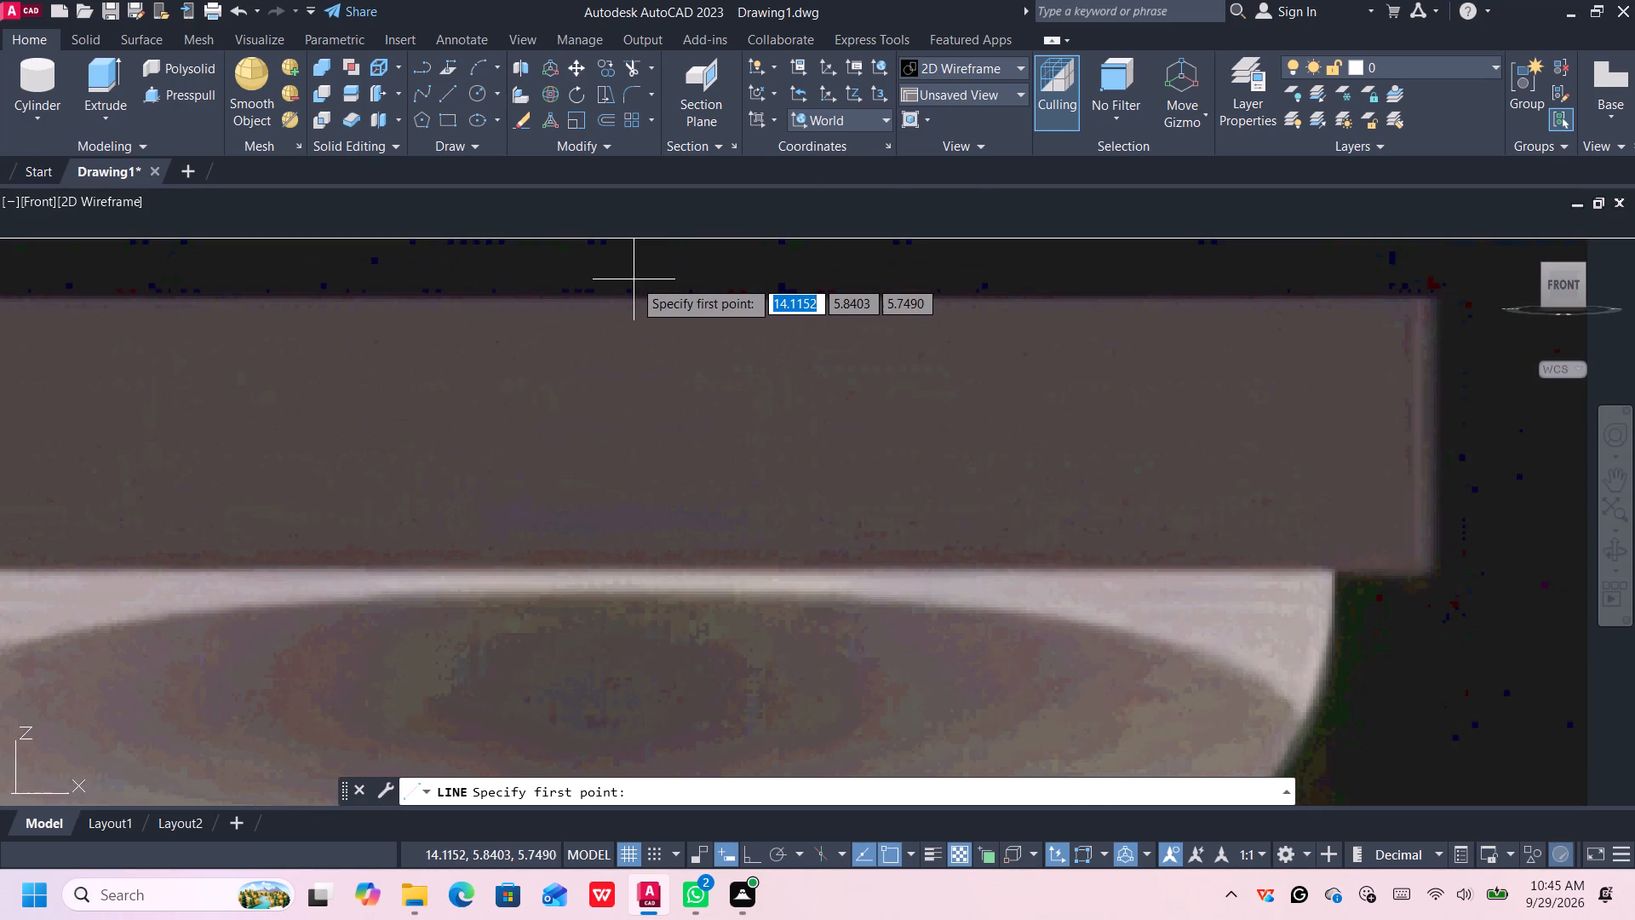
scroll(633, 285, down, 2)
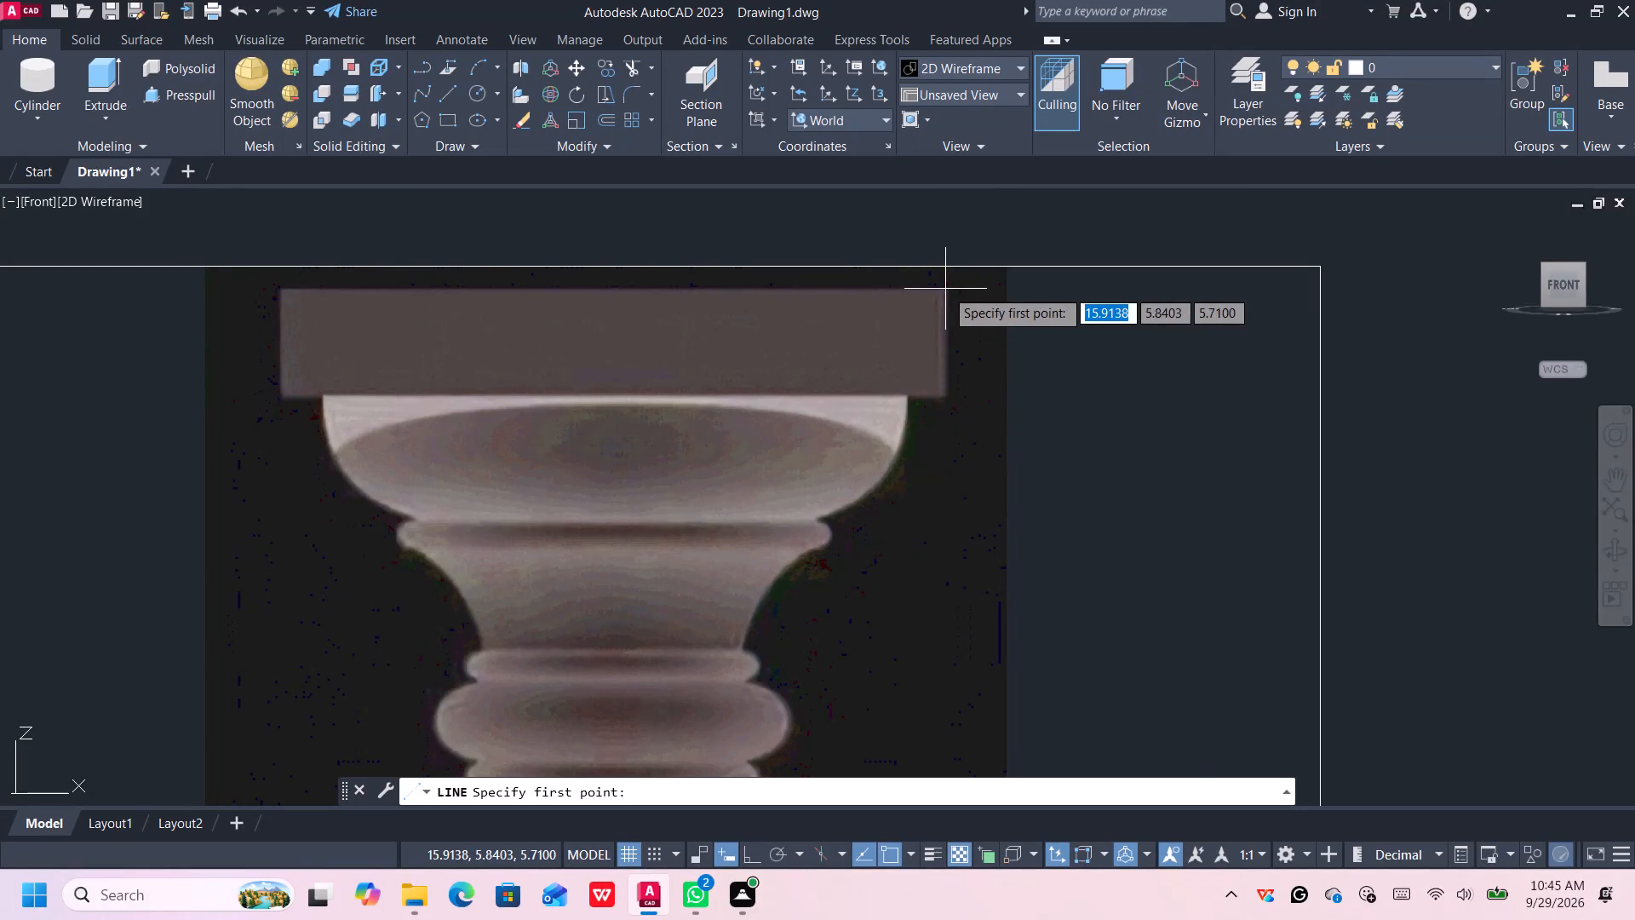
click(944, 289)
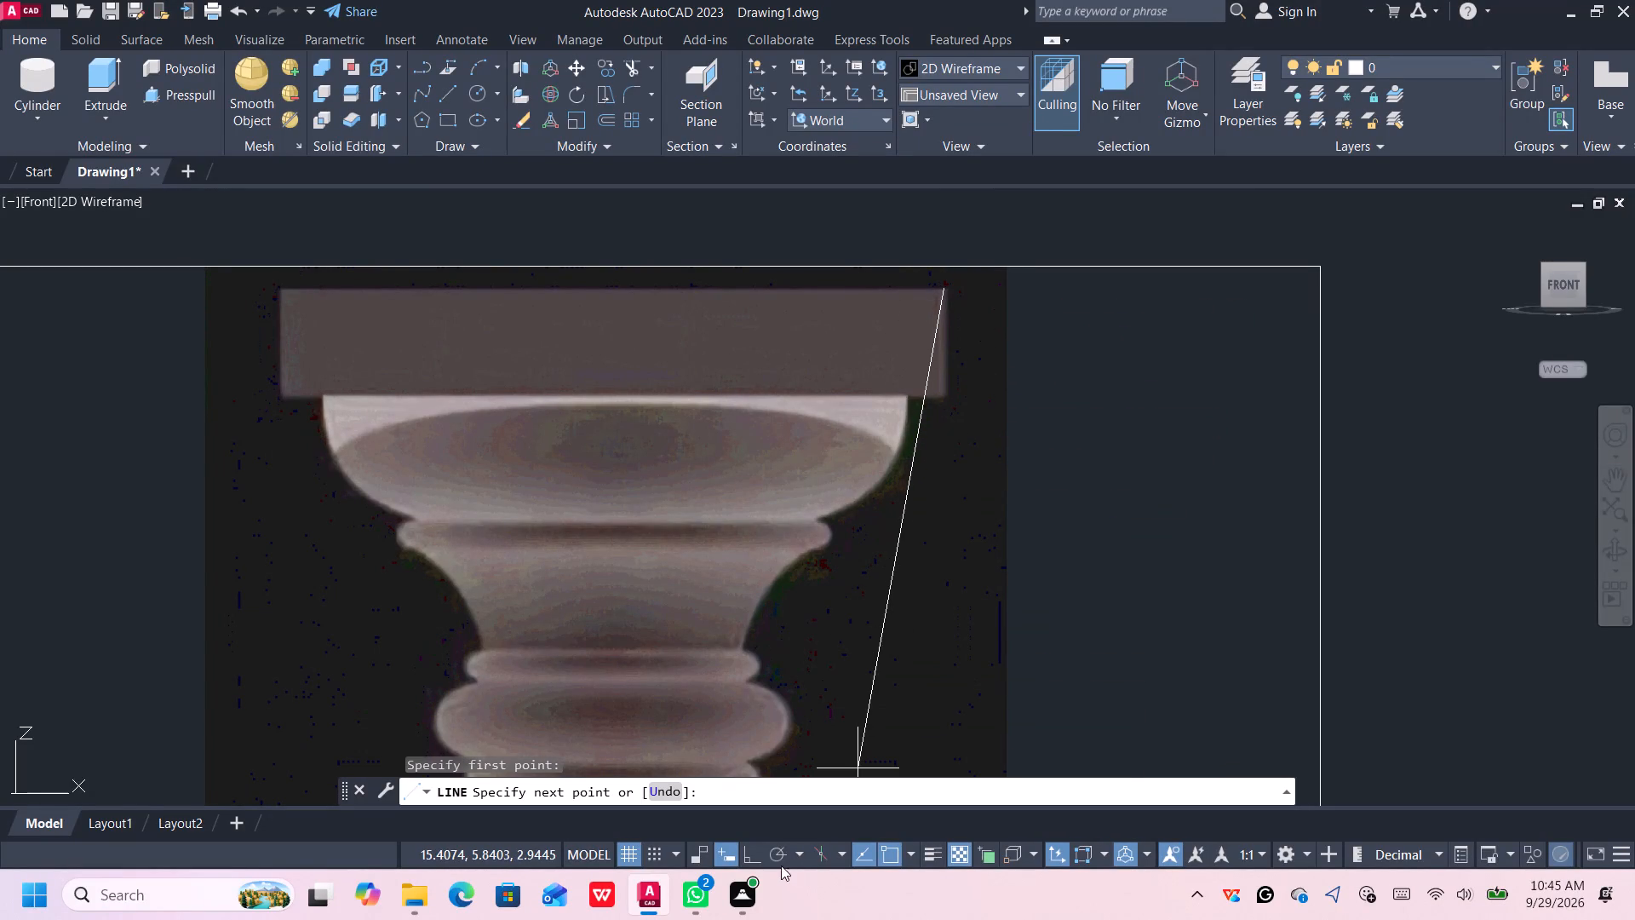
click(748, 859)
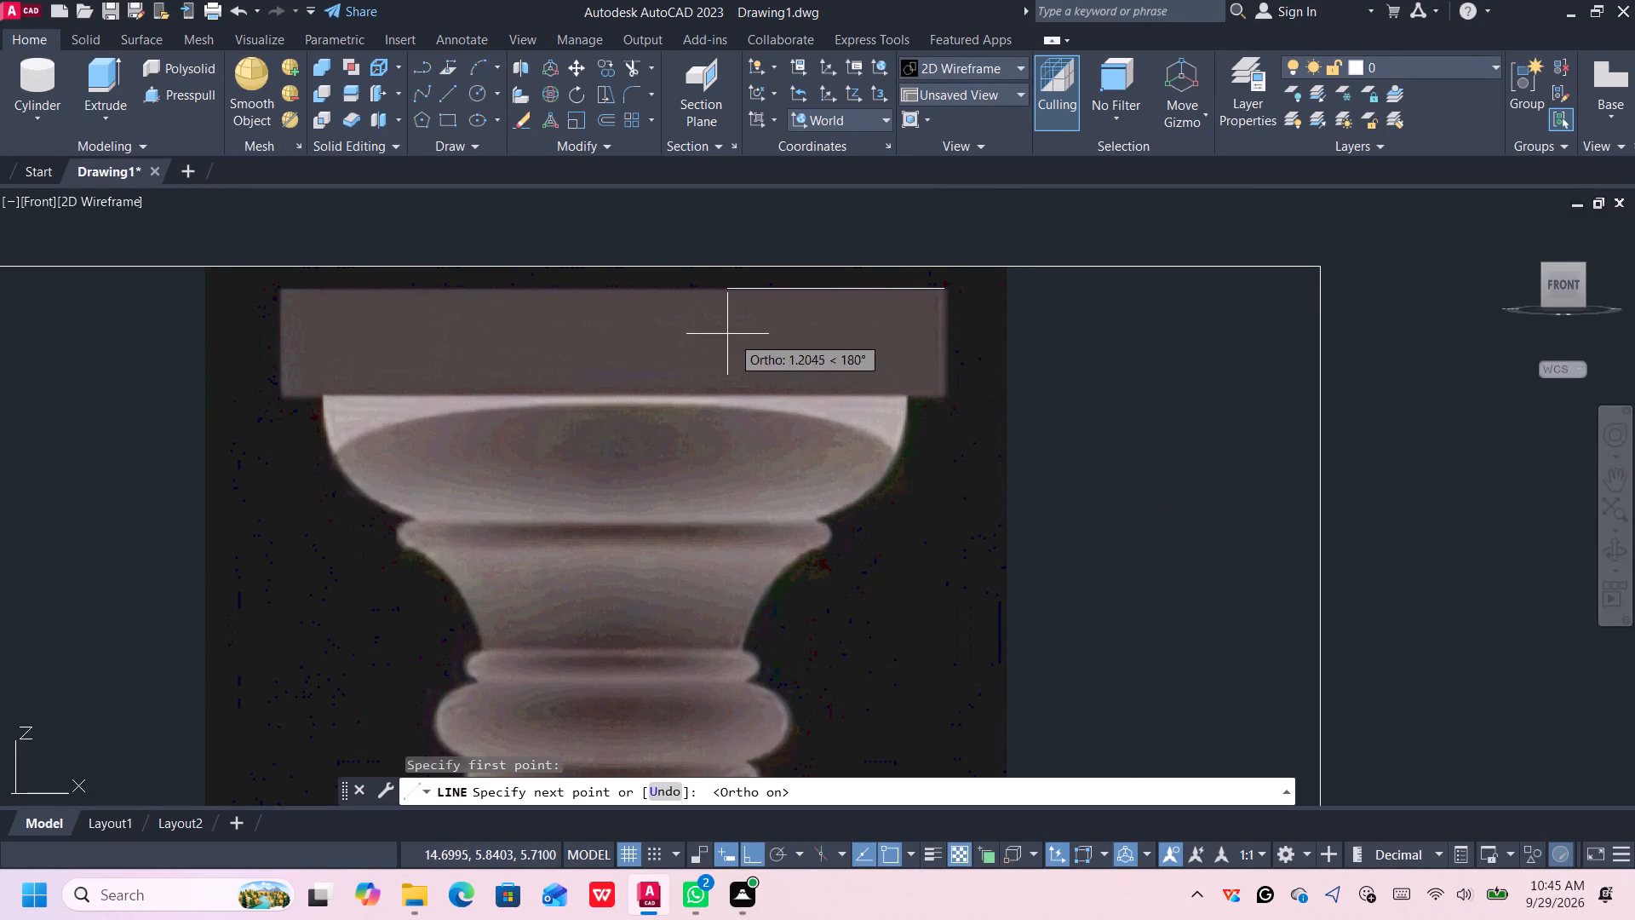
click(633, 295)
key(Return)
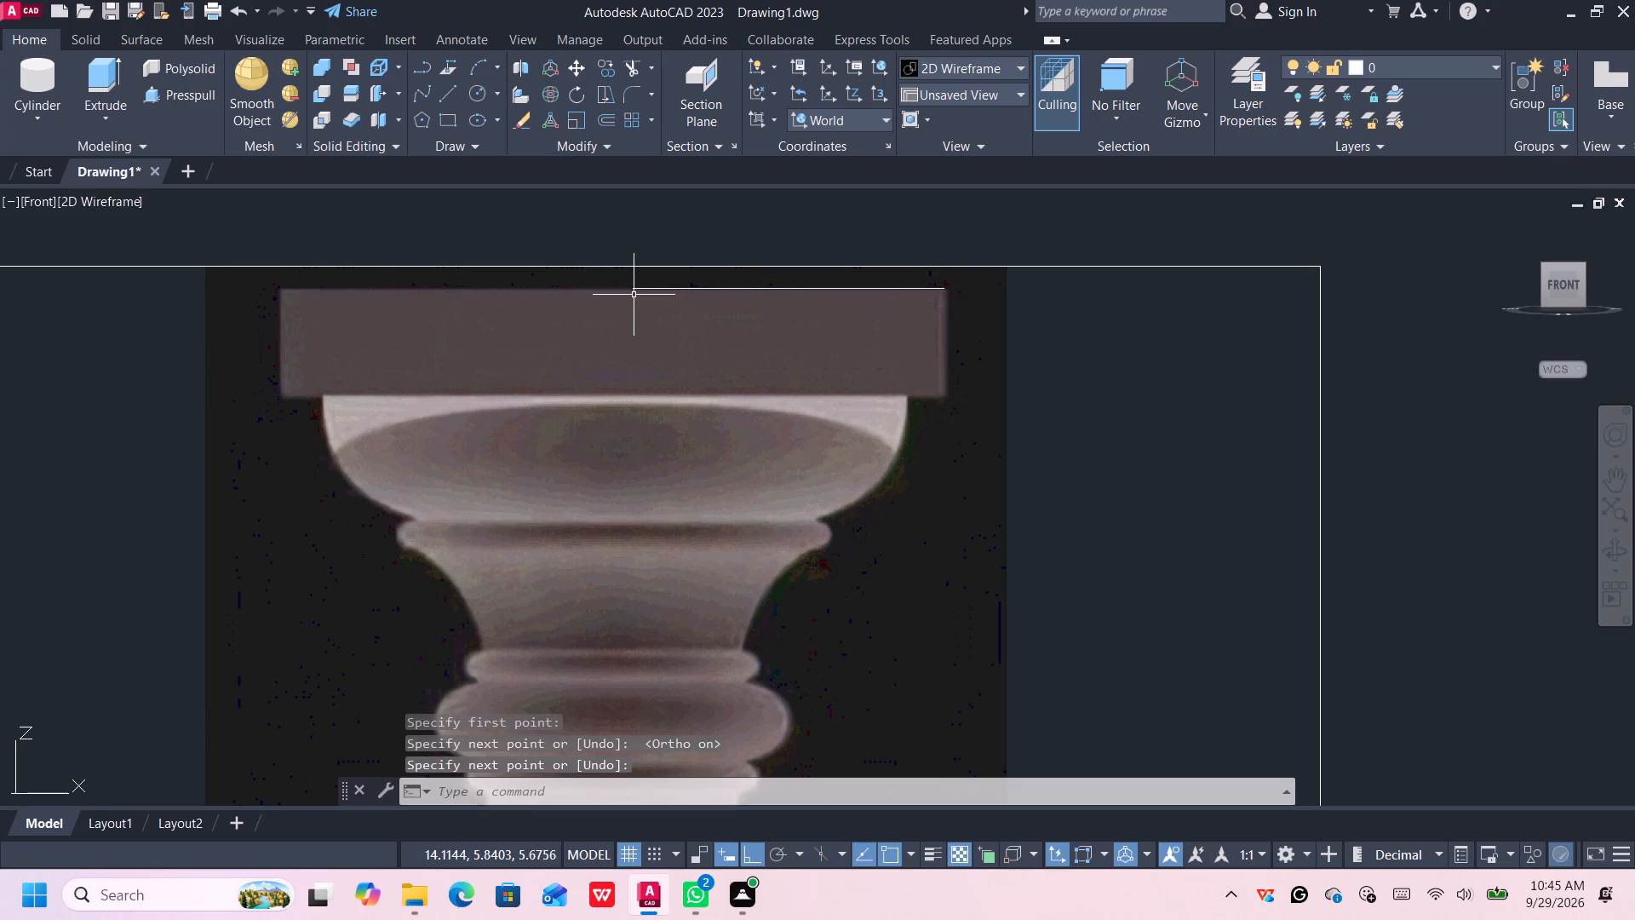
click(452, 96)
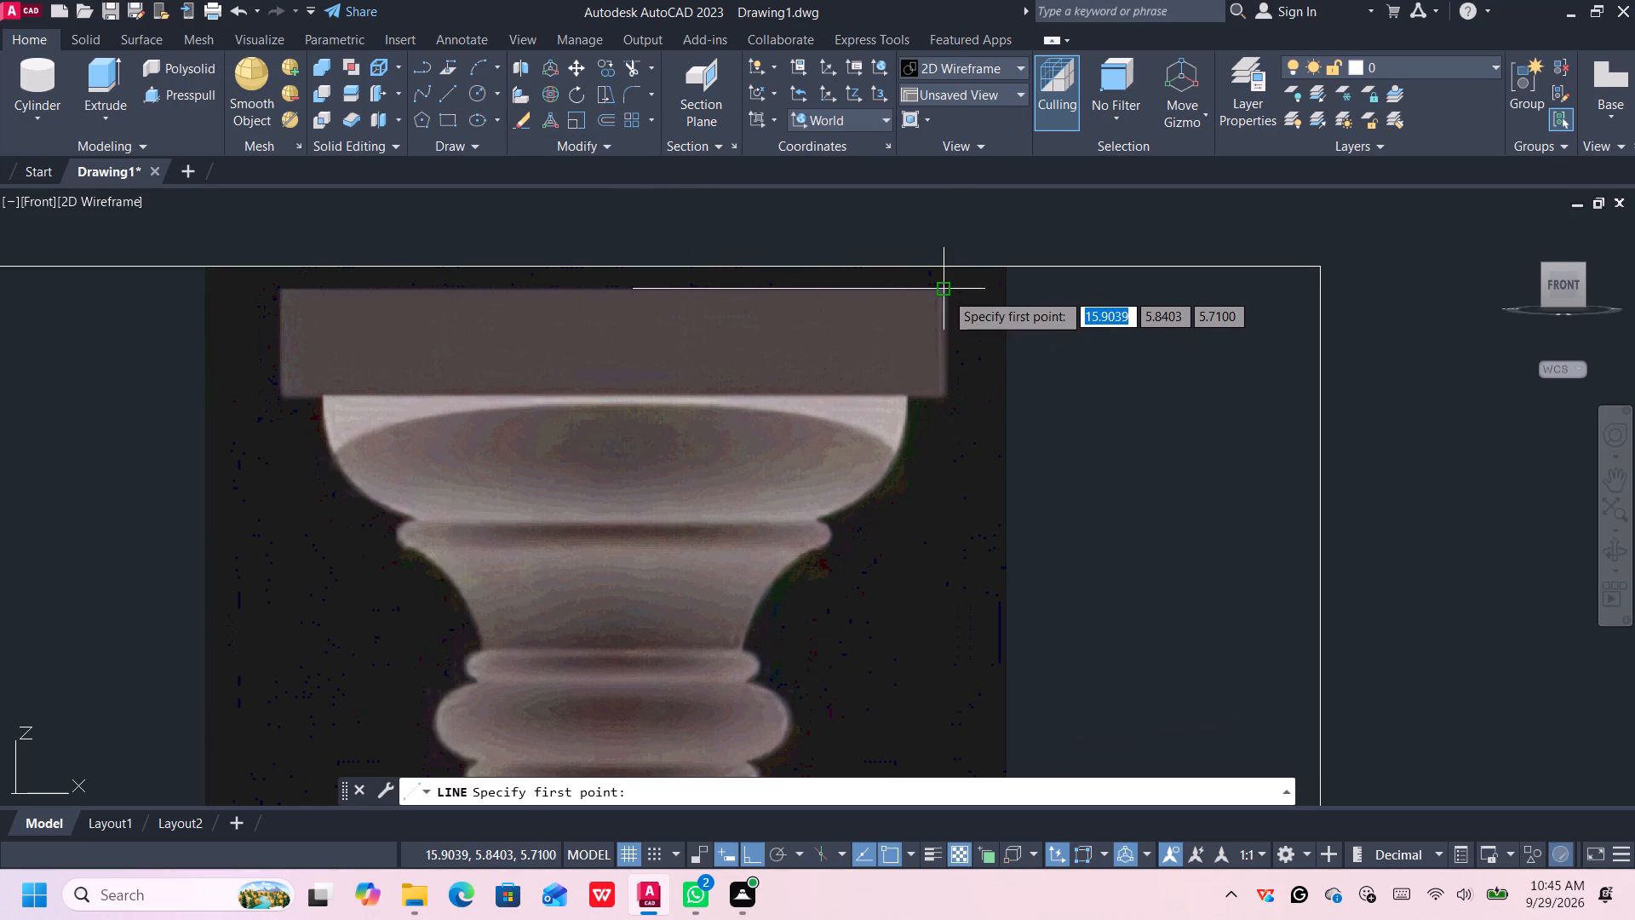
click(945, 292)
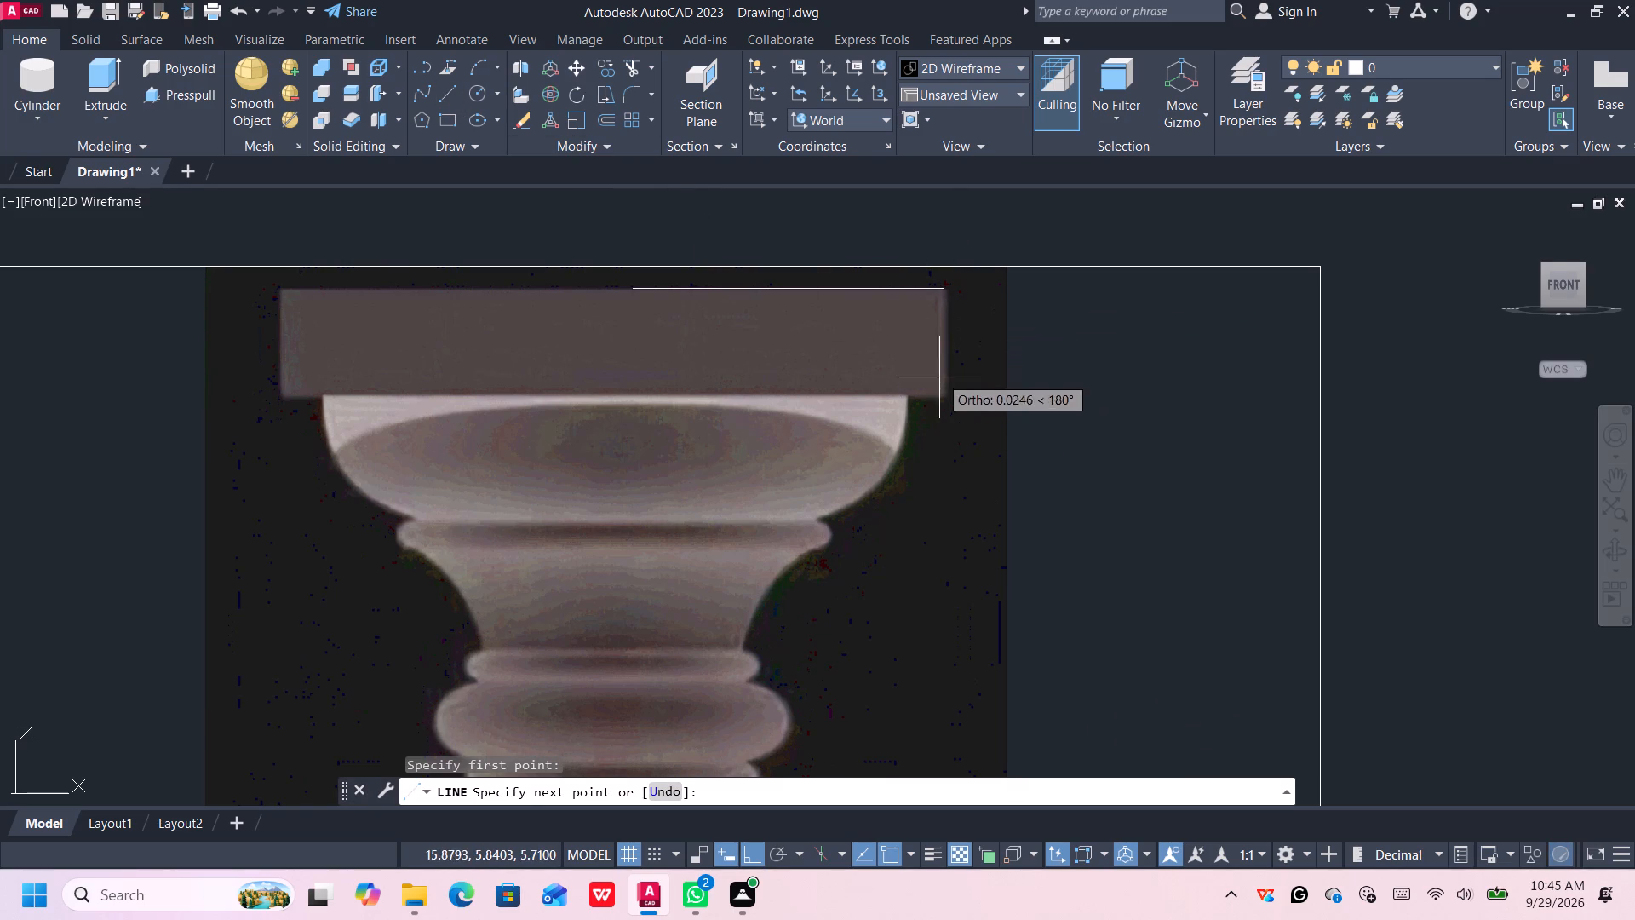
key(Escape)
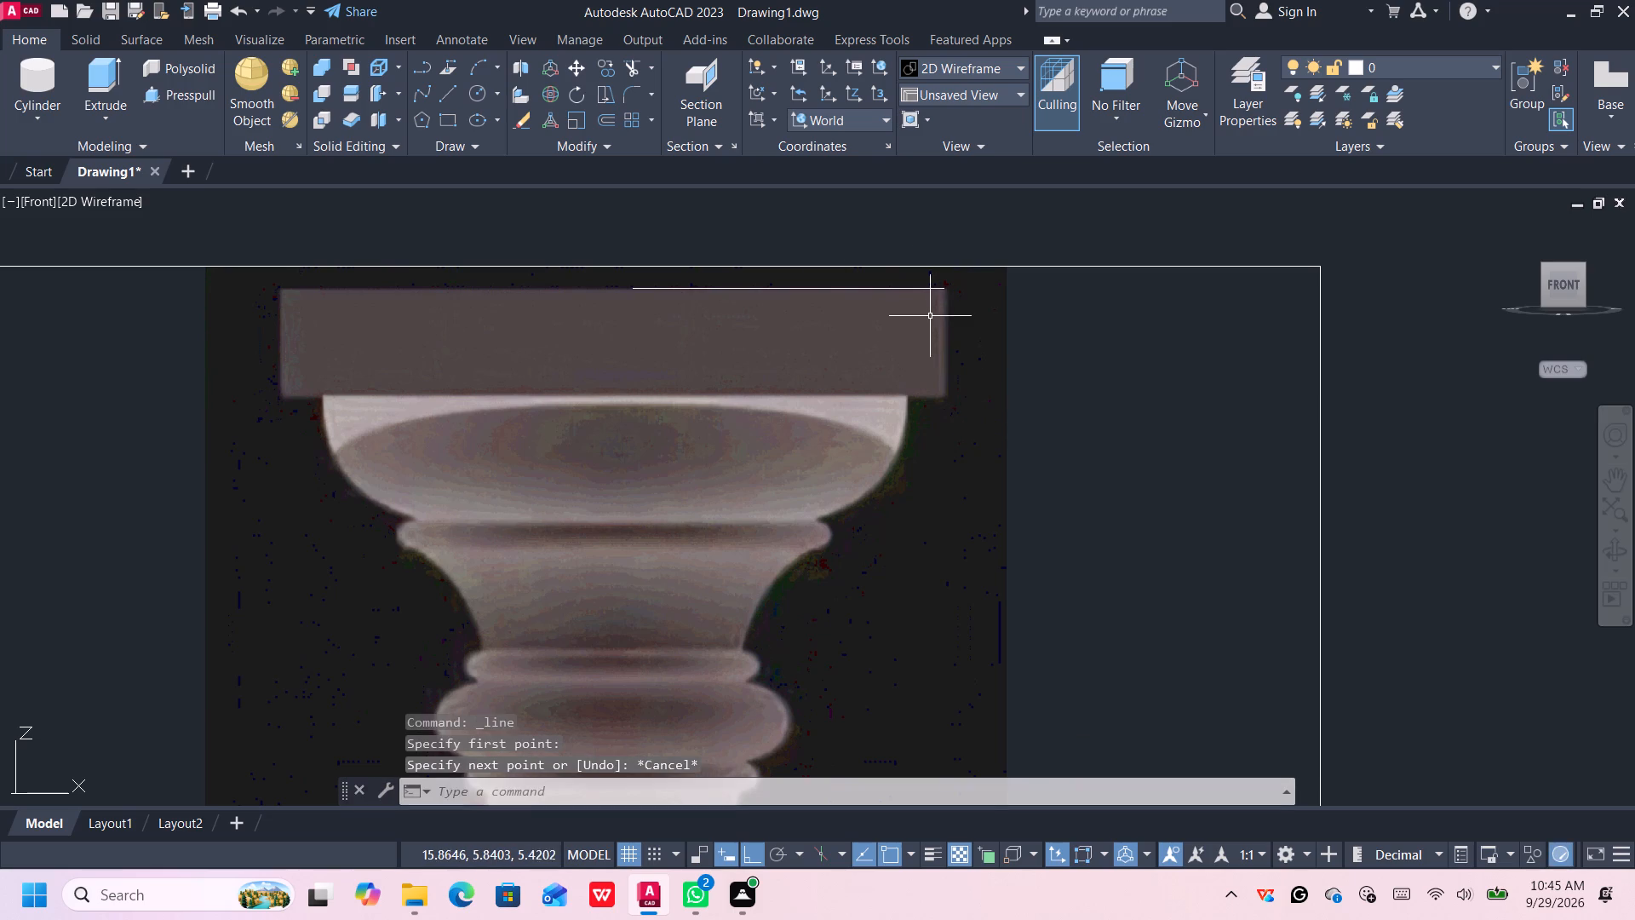
Draw a line about 0.62 units long over the top slab's right side, from its lower corner up to the upper line's end.
click(446, 95)
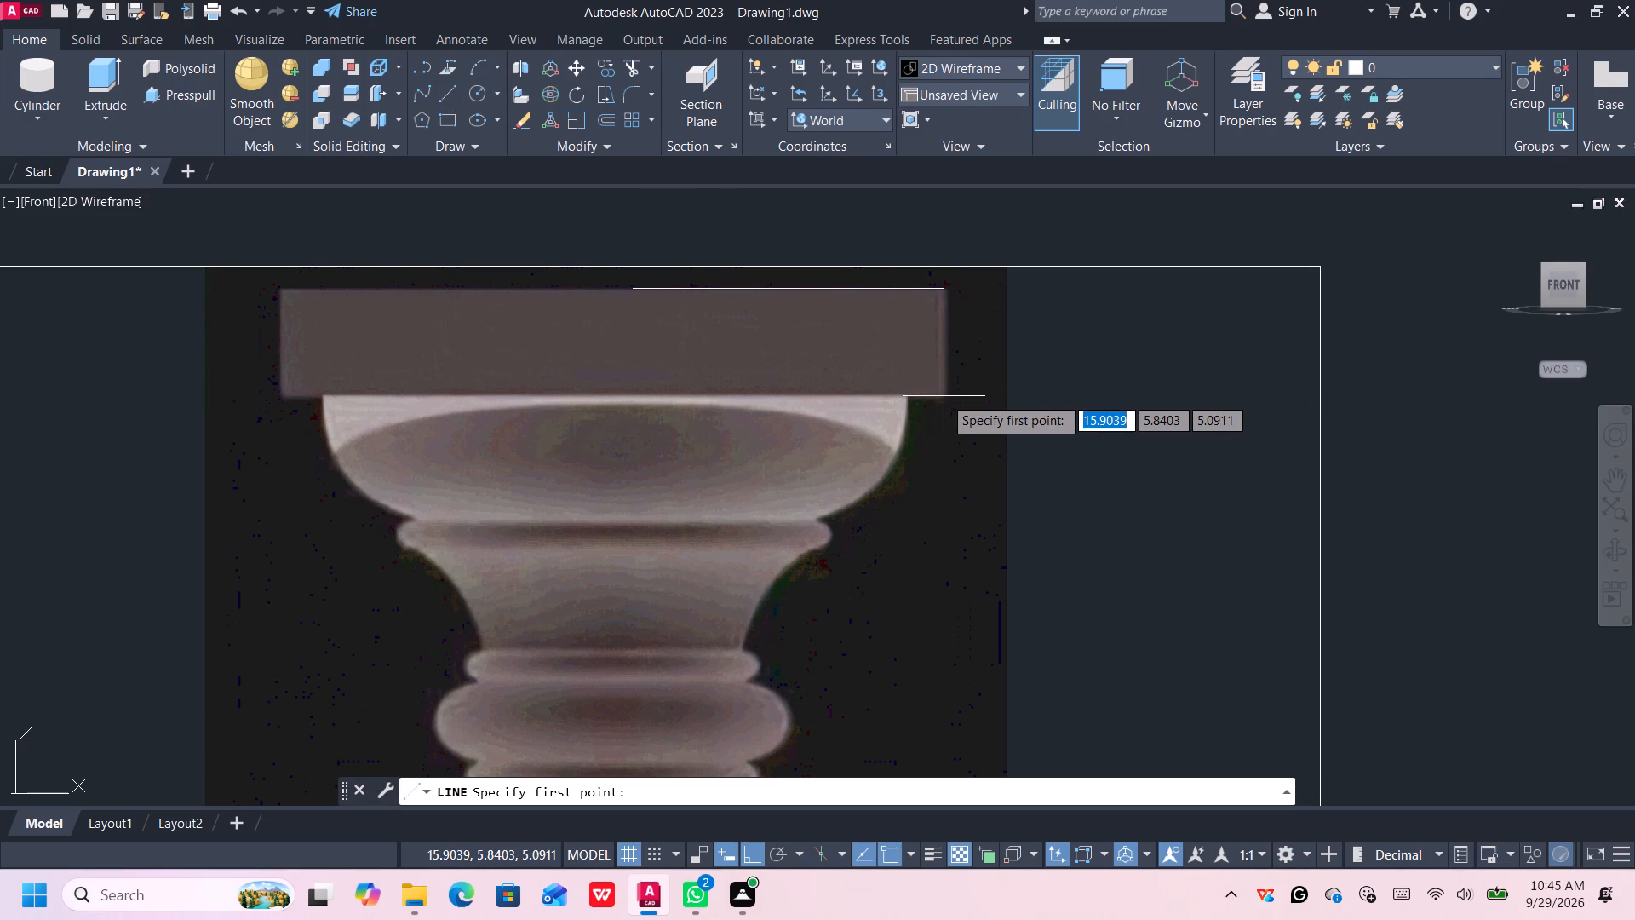
click(944, 396)
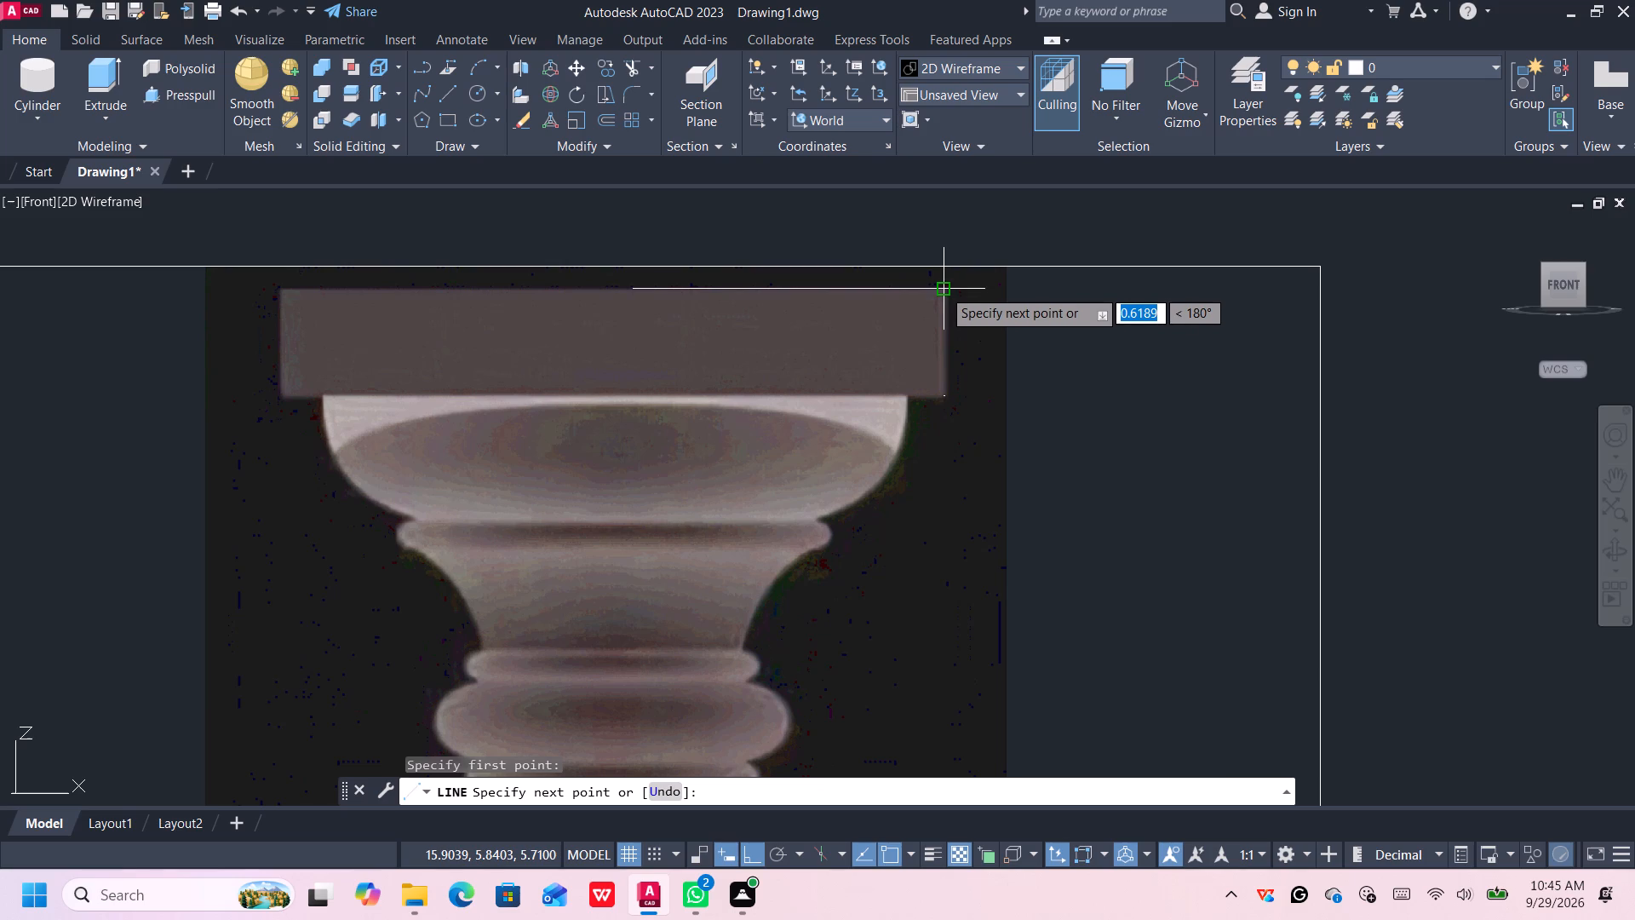
click(941, 288)
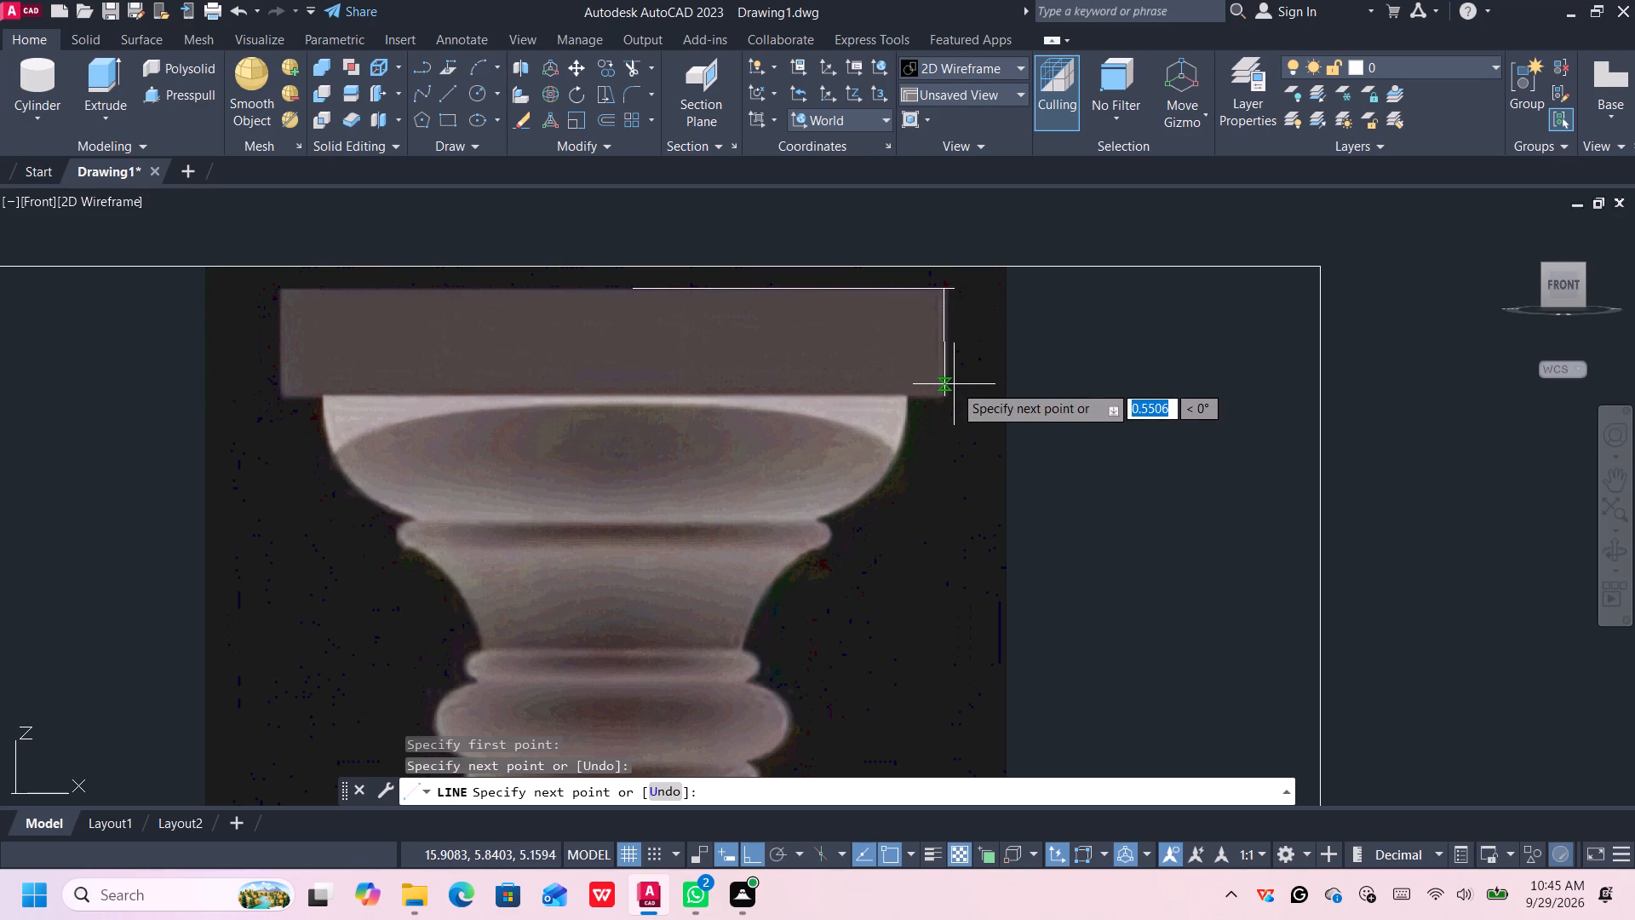
key(Return)
middle_drag(938, 407, 935, 365)
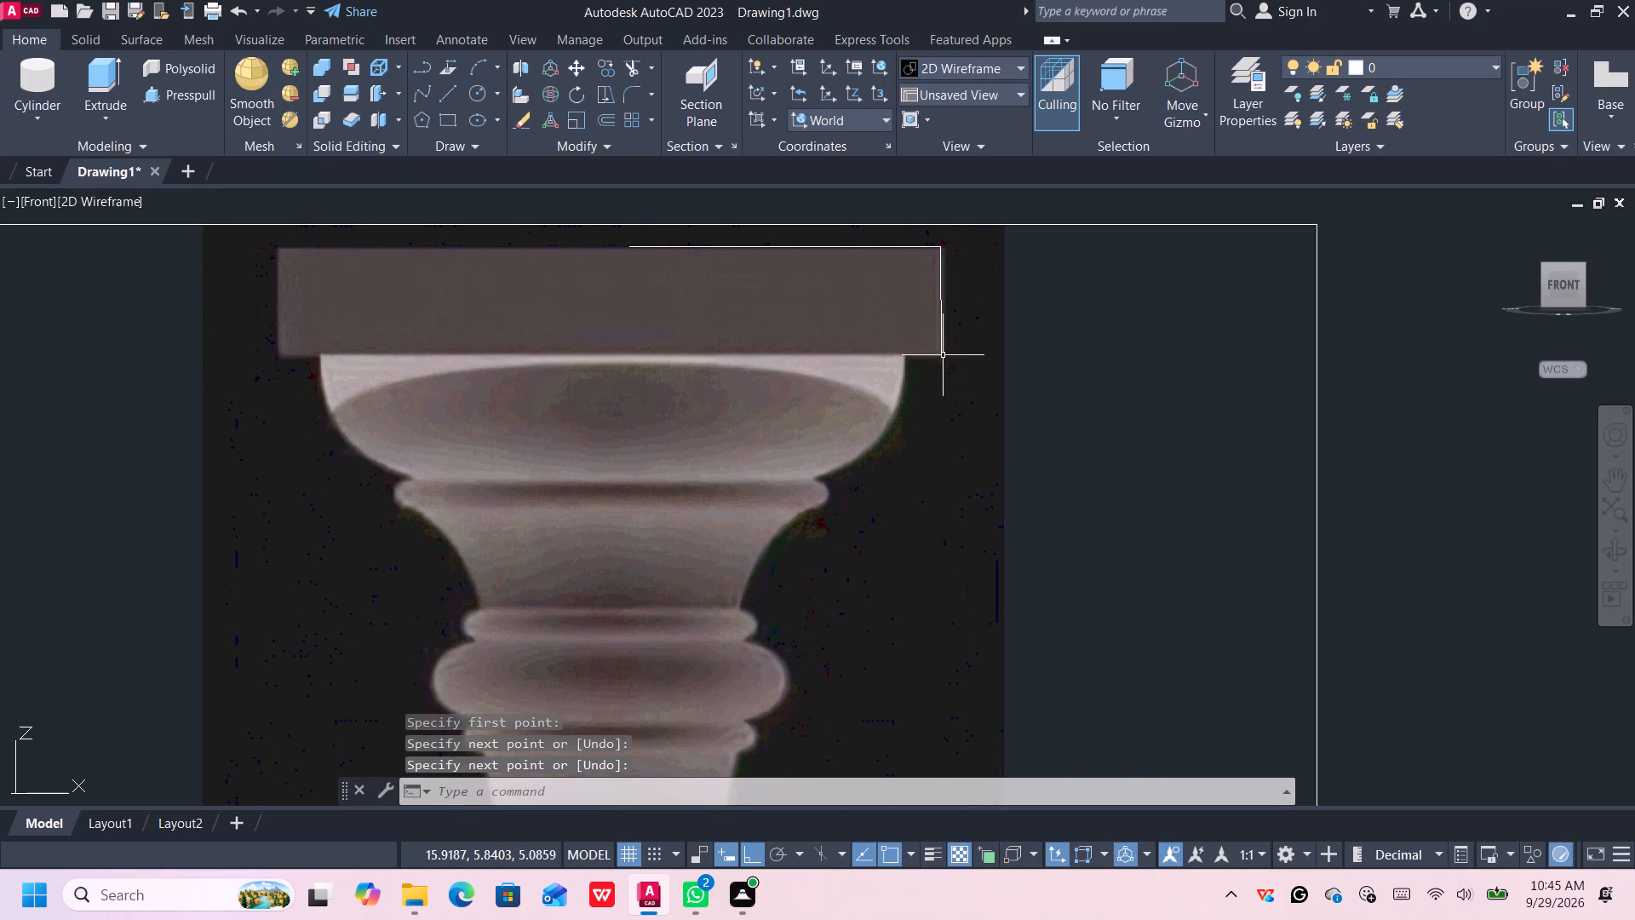
click(941, 338)
scroll(944, 354, up, 1)
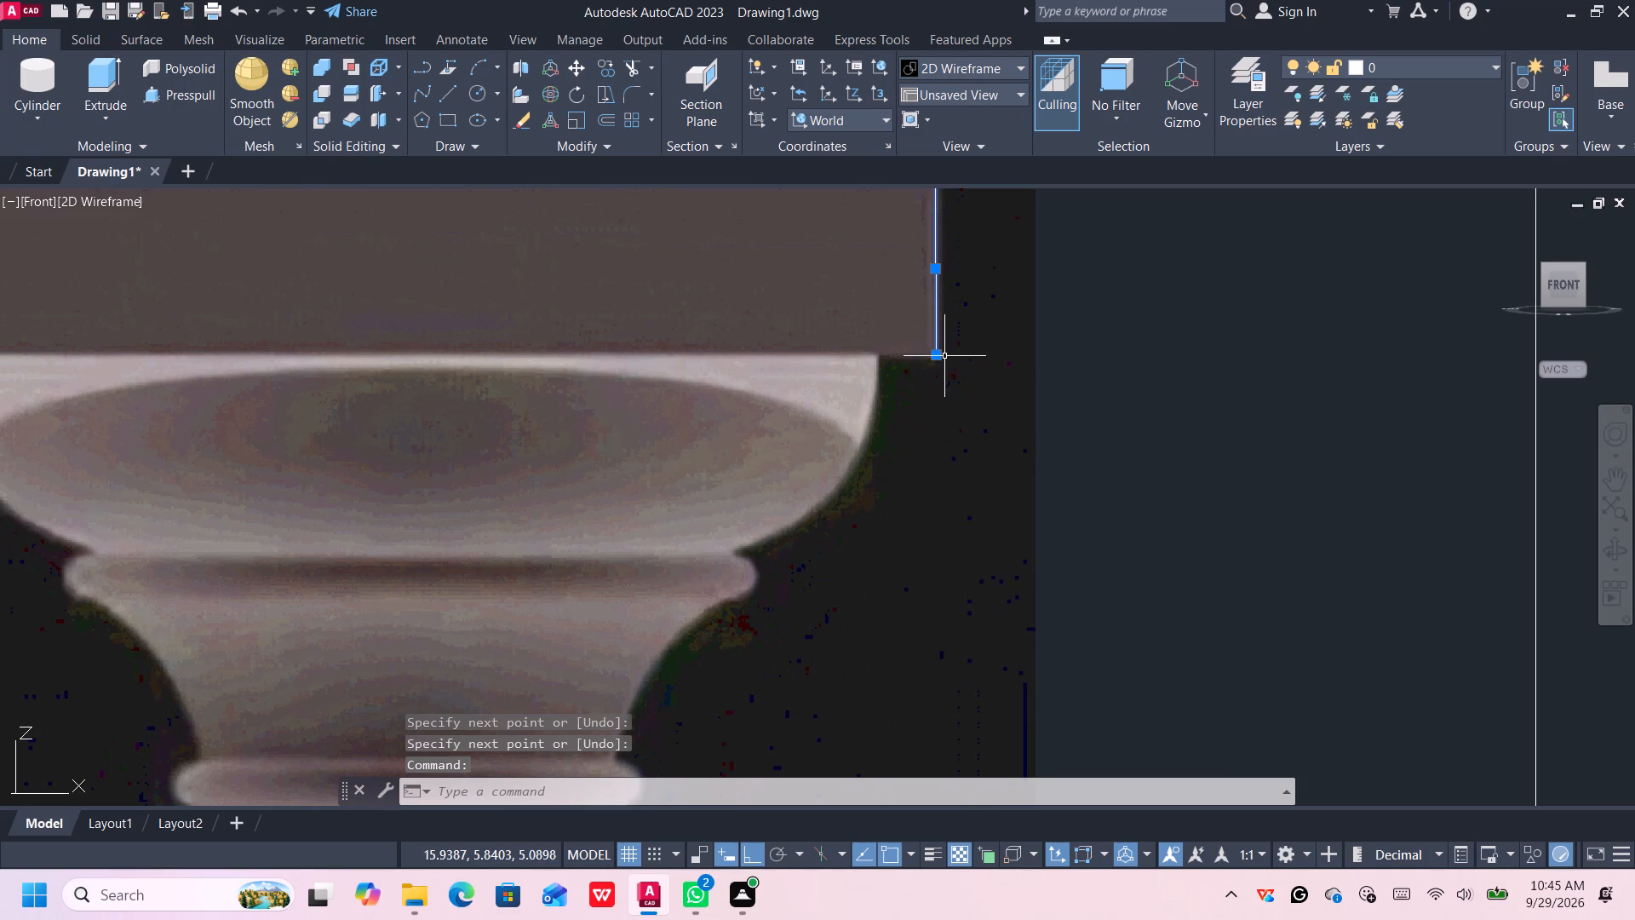
scroll(943, 359, down, 2)
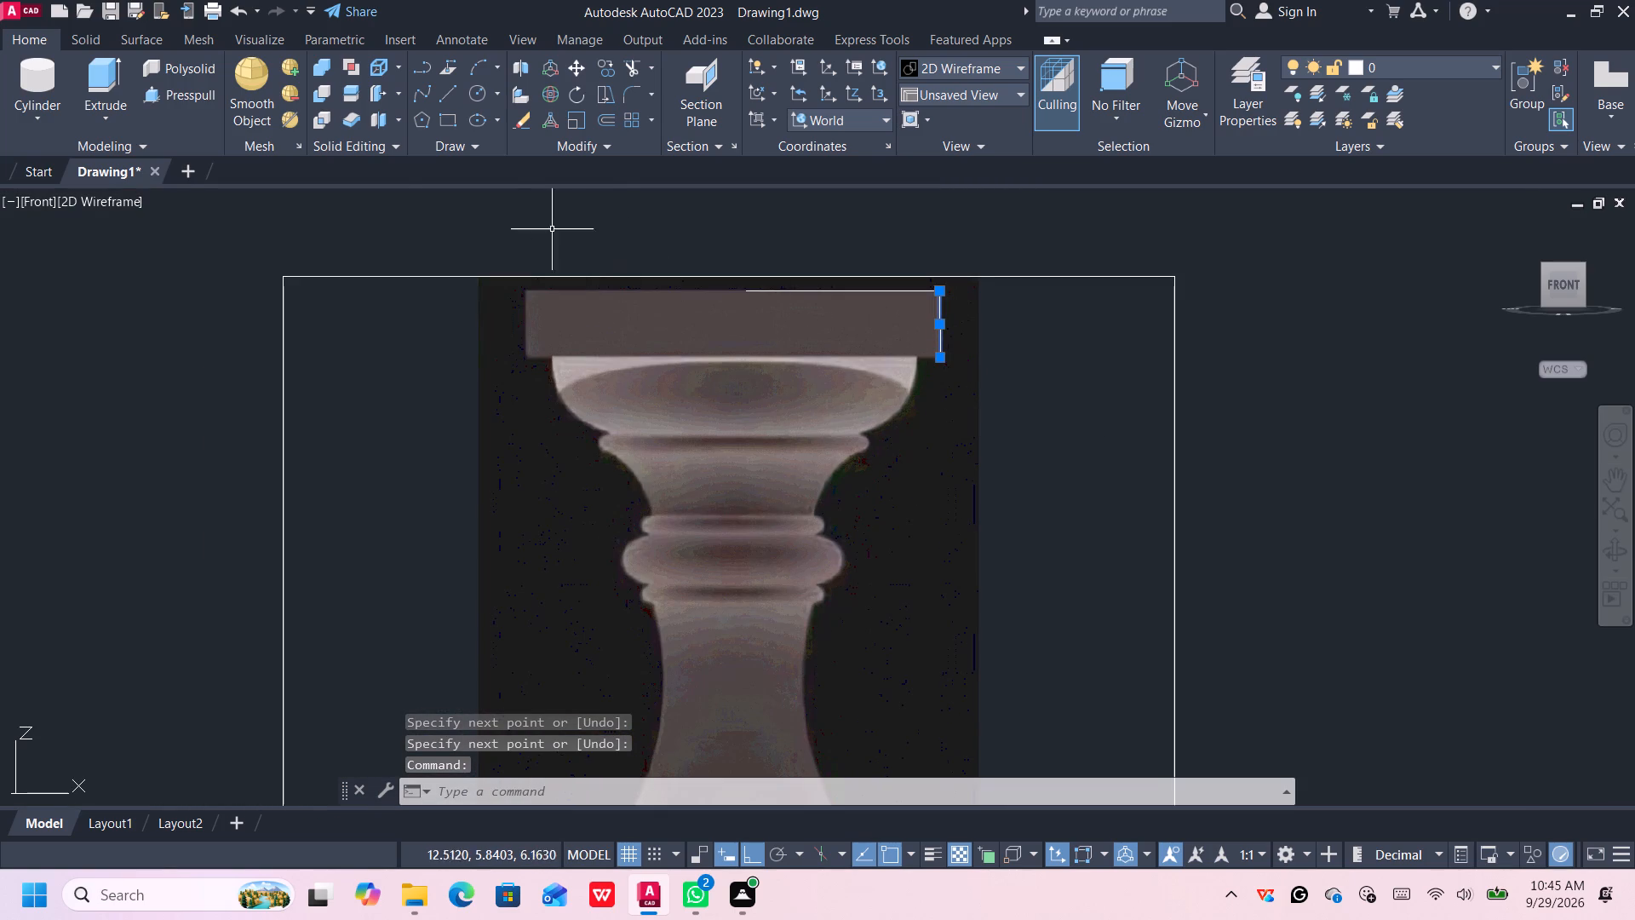
key(Escape)
Draw a horizontal line about 0.22 units long along the slab's underside, from its lower right corner inward to the edge of the pale moulding.
click(448, 93)
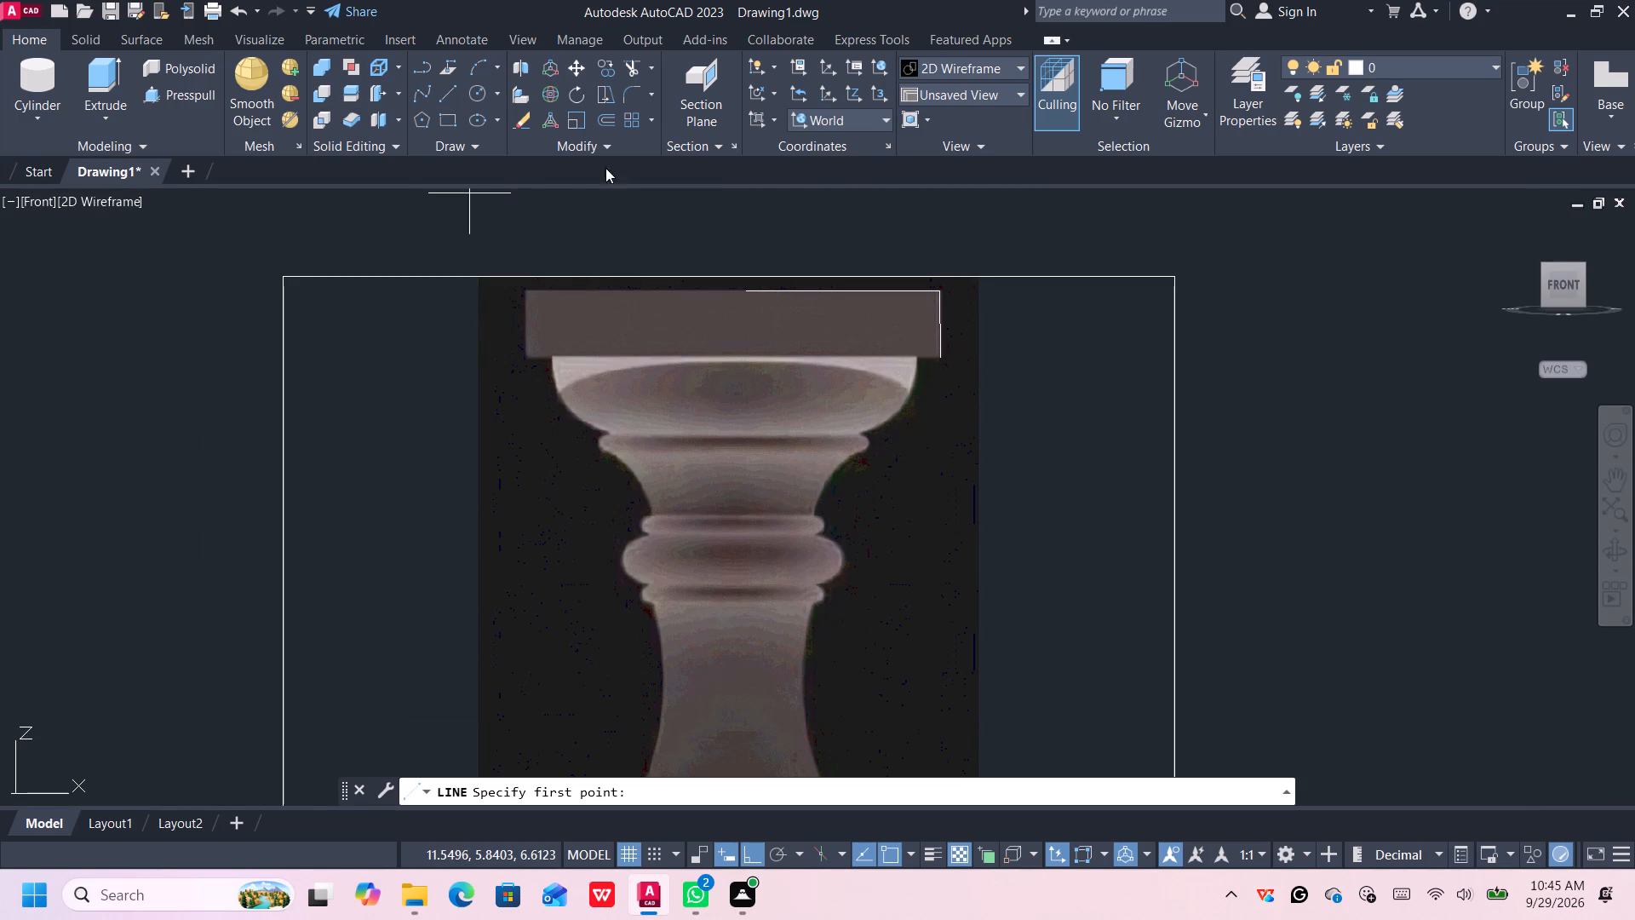
click(942, 363)
click(915, 358)
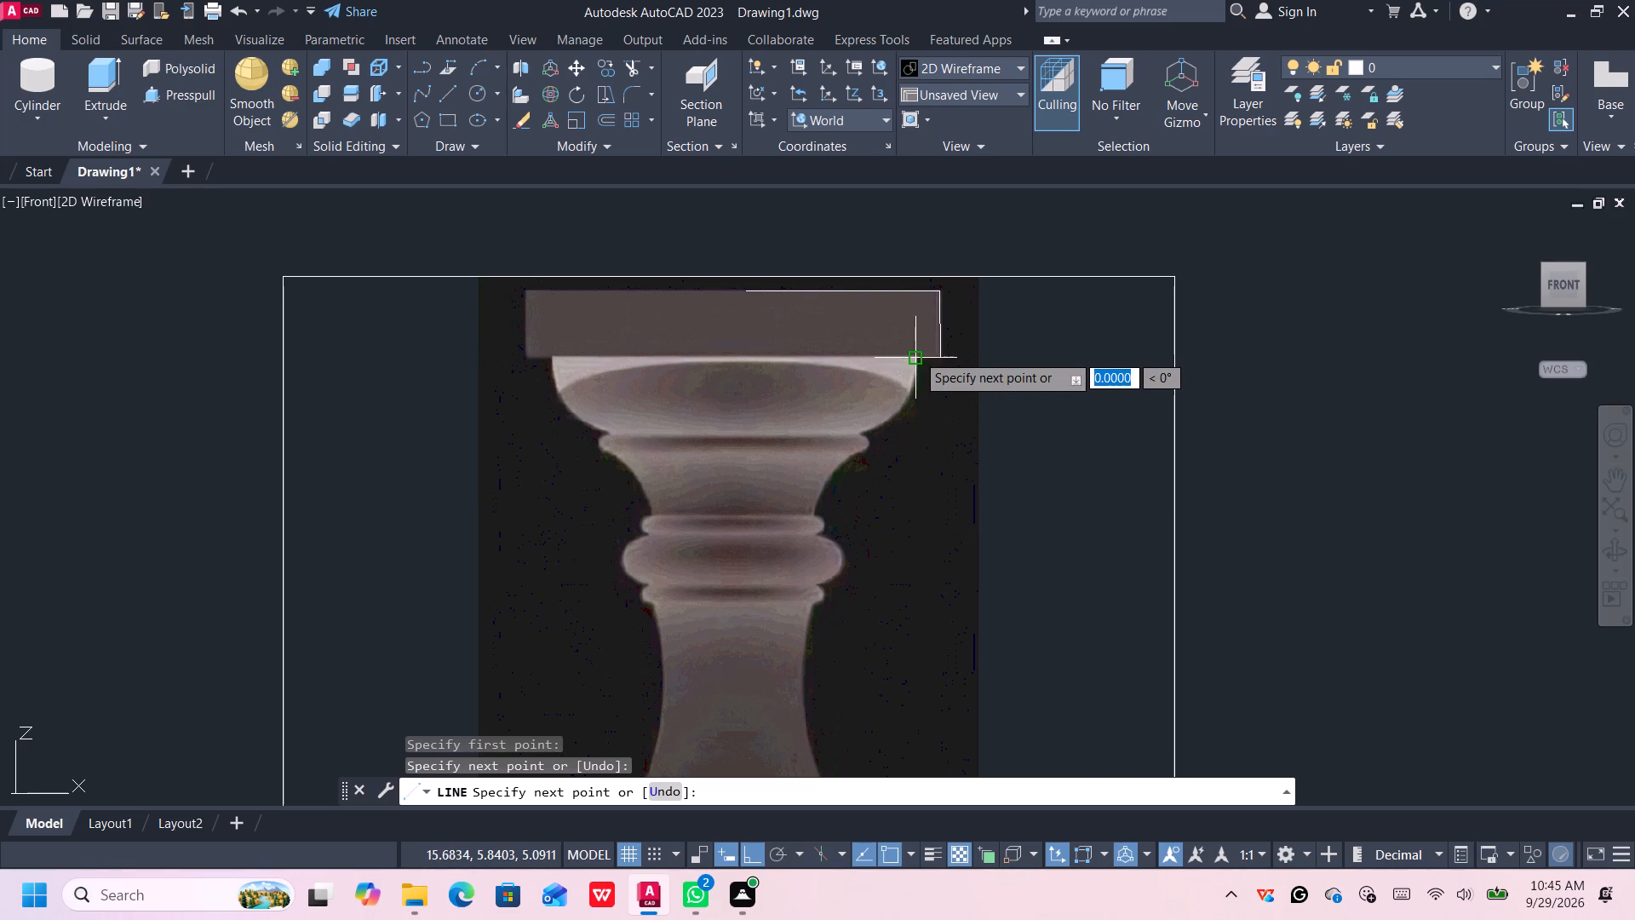
key(Escape)
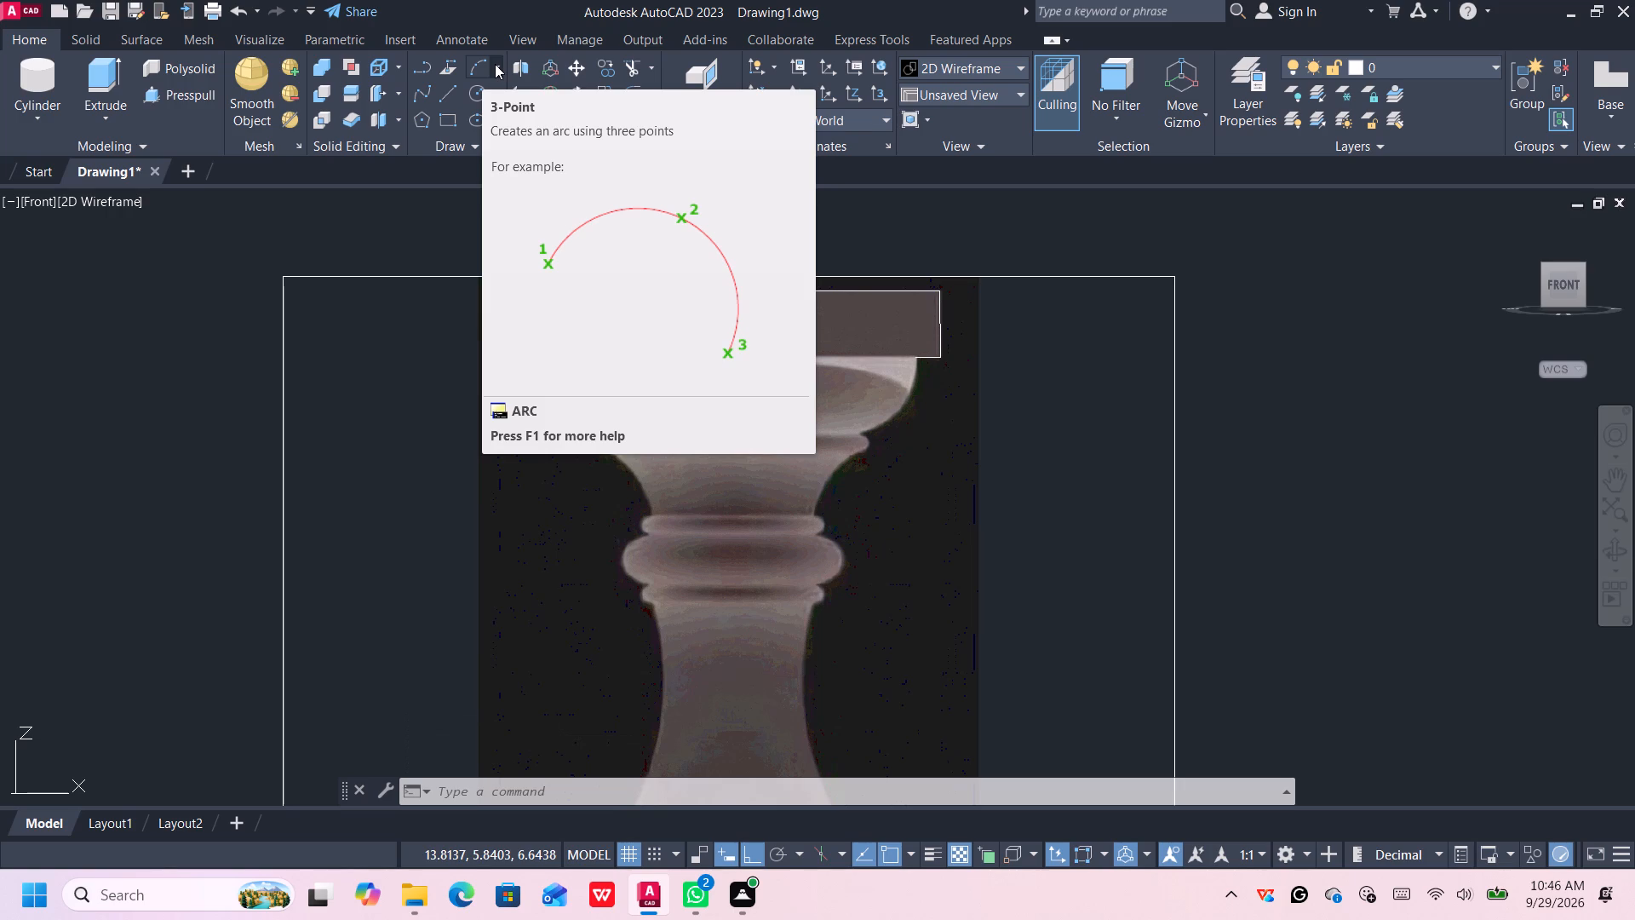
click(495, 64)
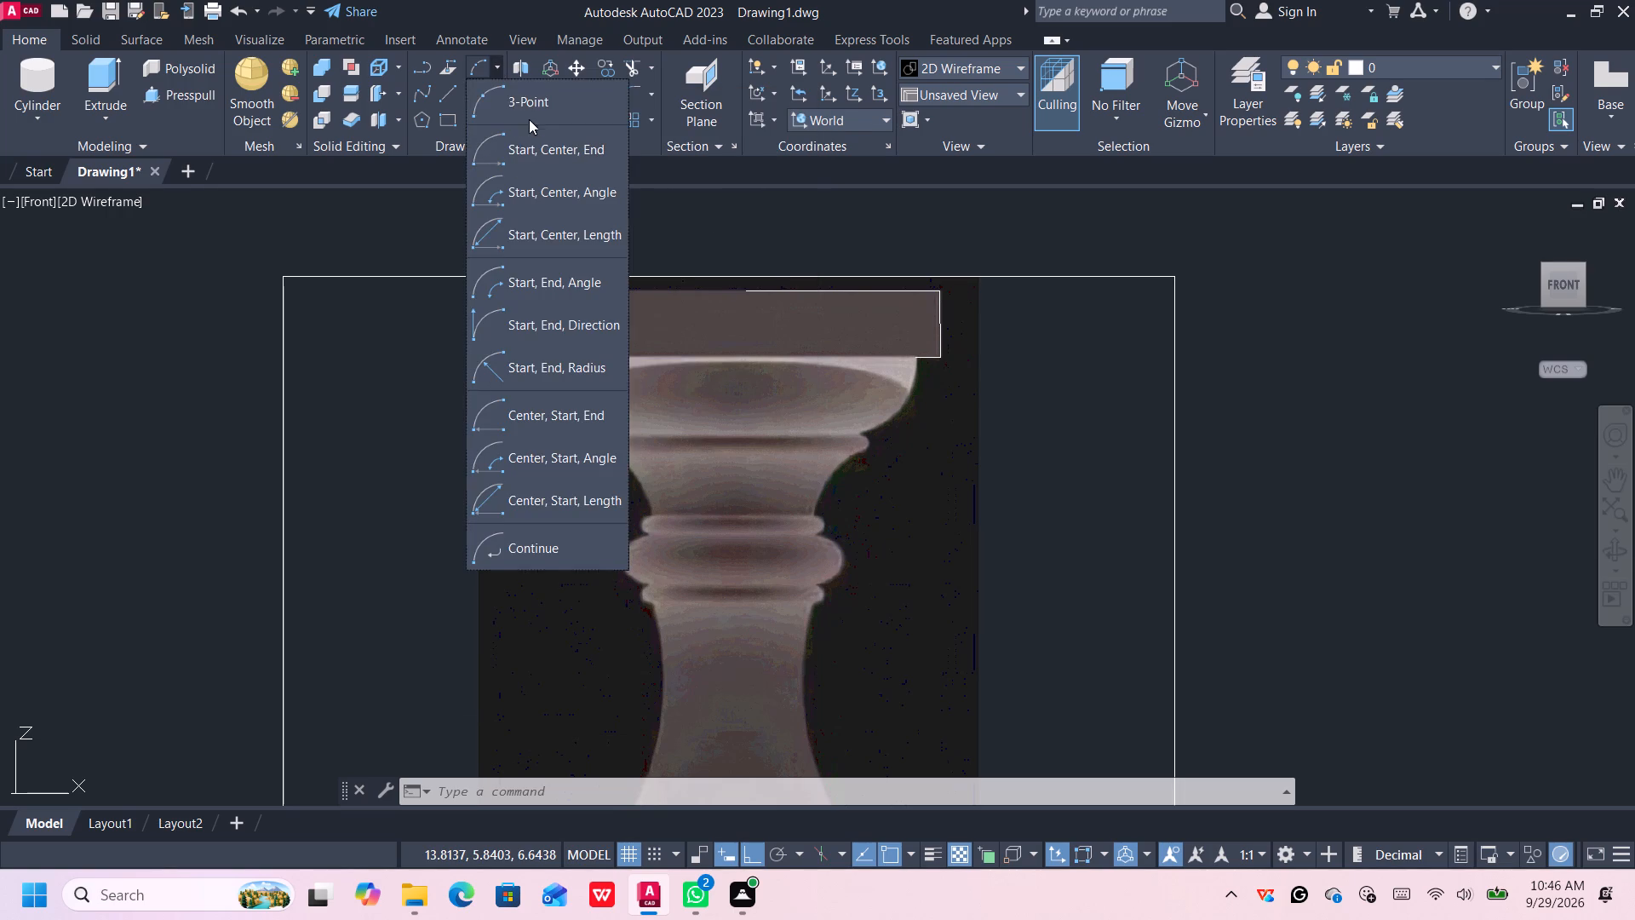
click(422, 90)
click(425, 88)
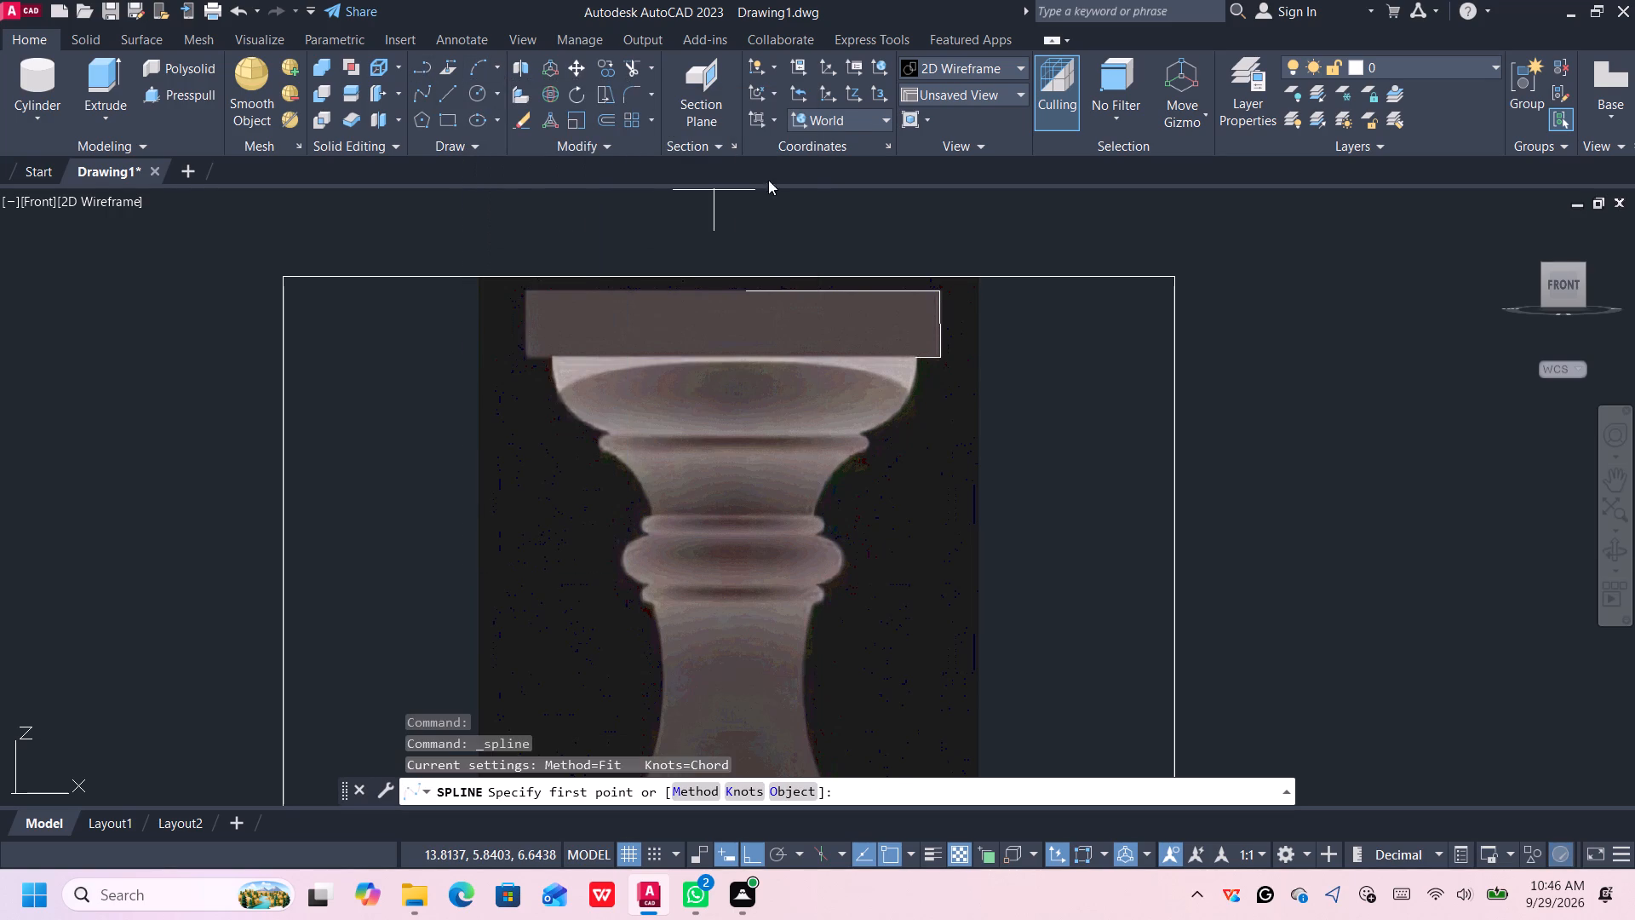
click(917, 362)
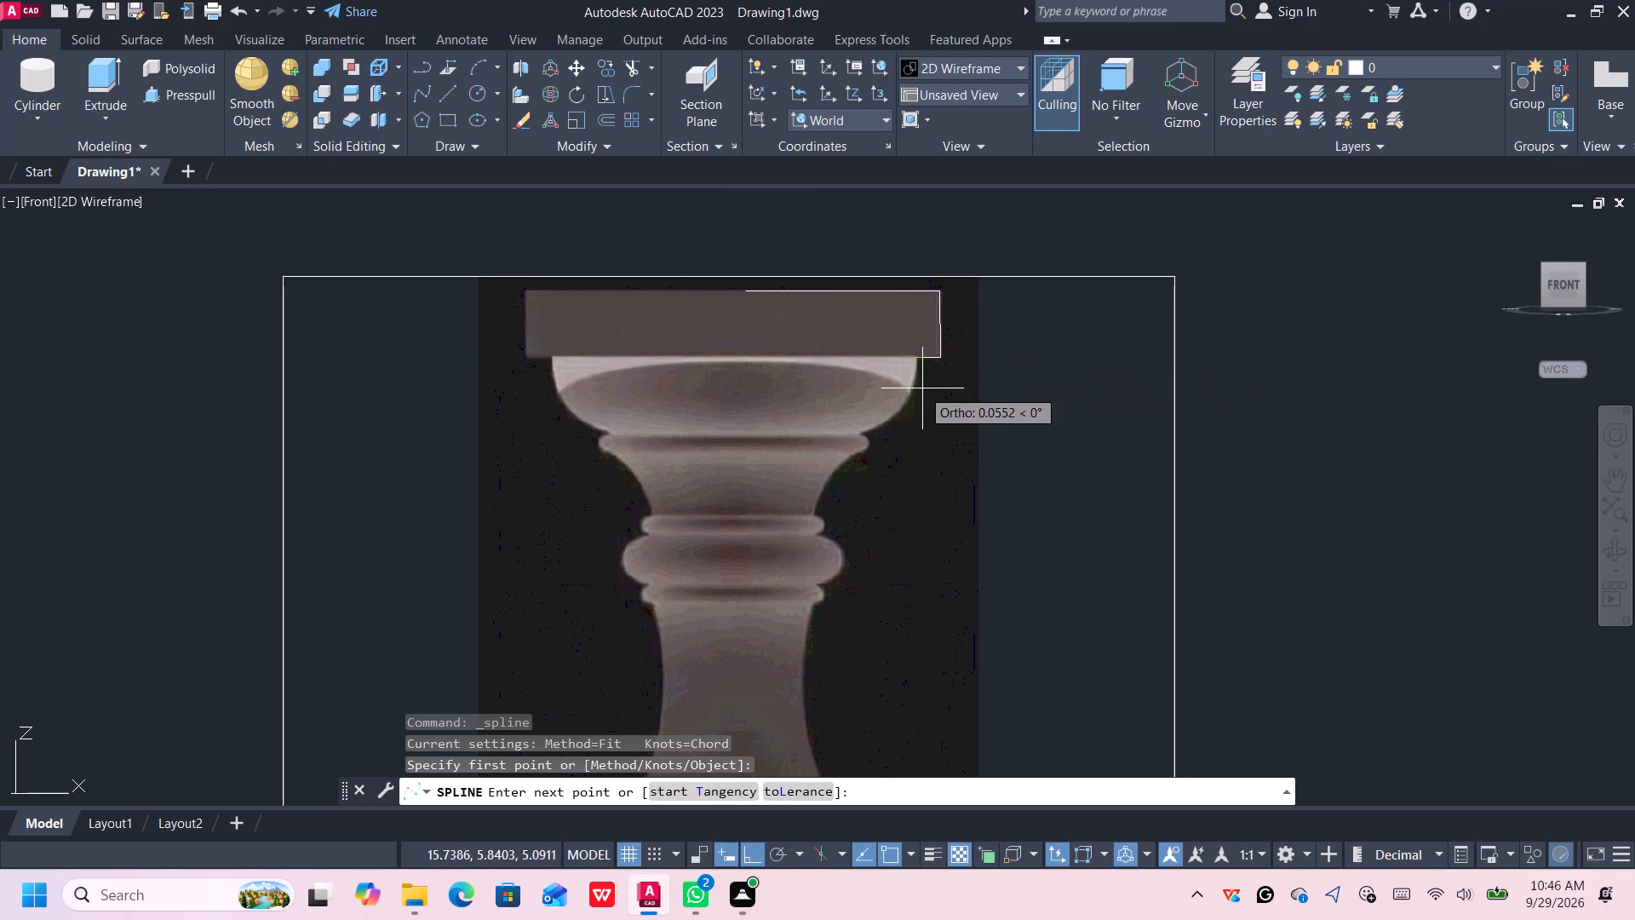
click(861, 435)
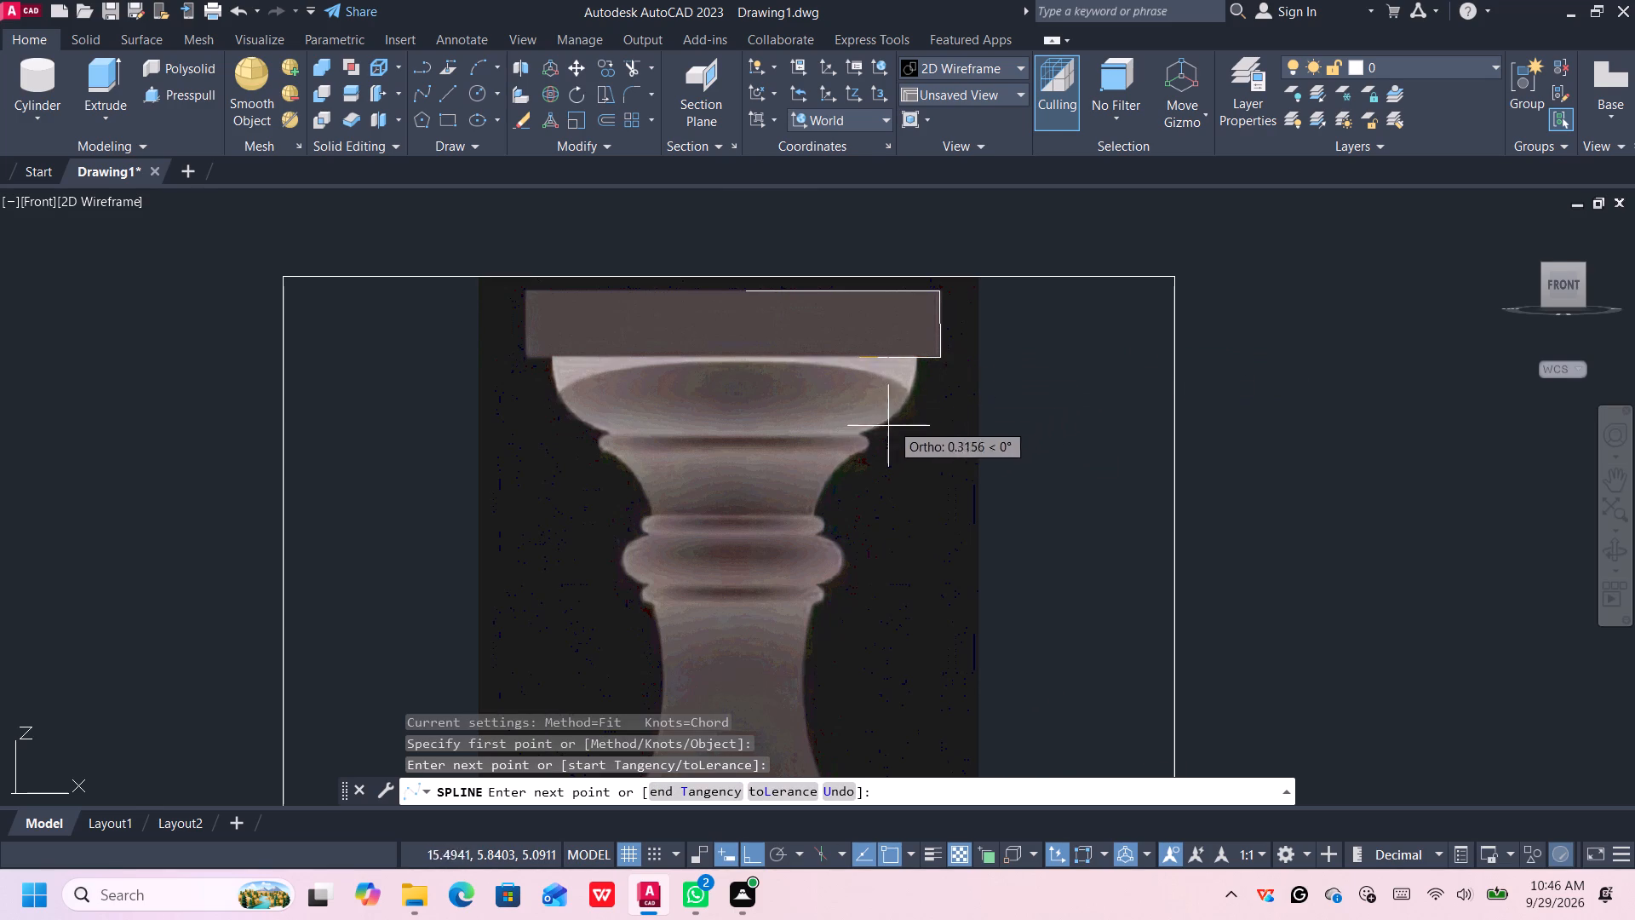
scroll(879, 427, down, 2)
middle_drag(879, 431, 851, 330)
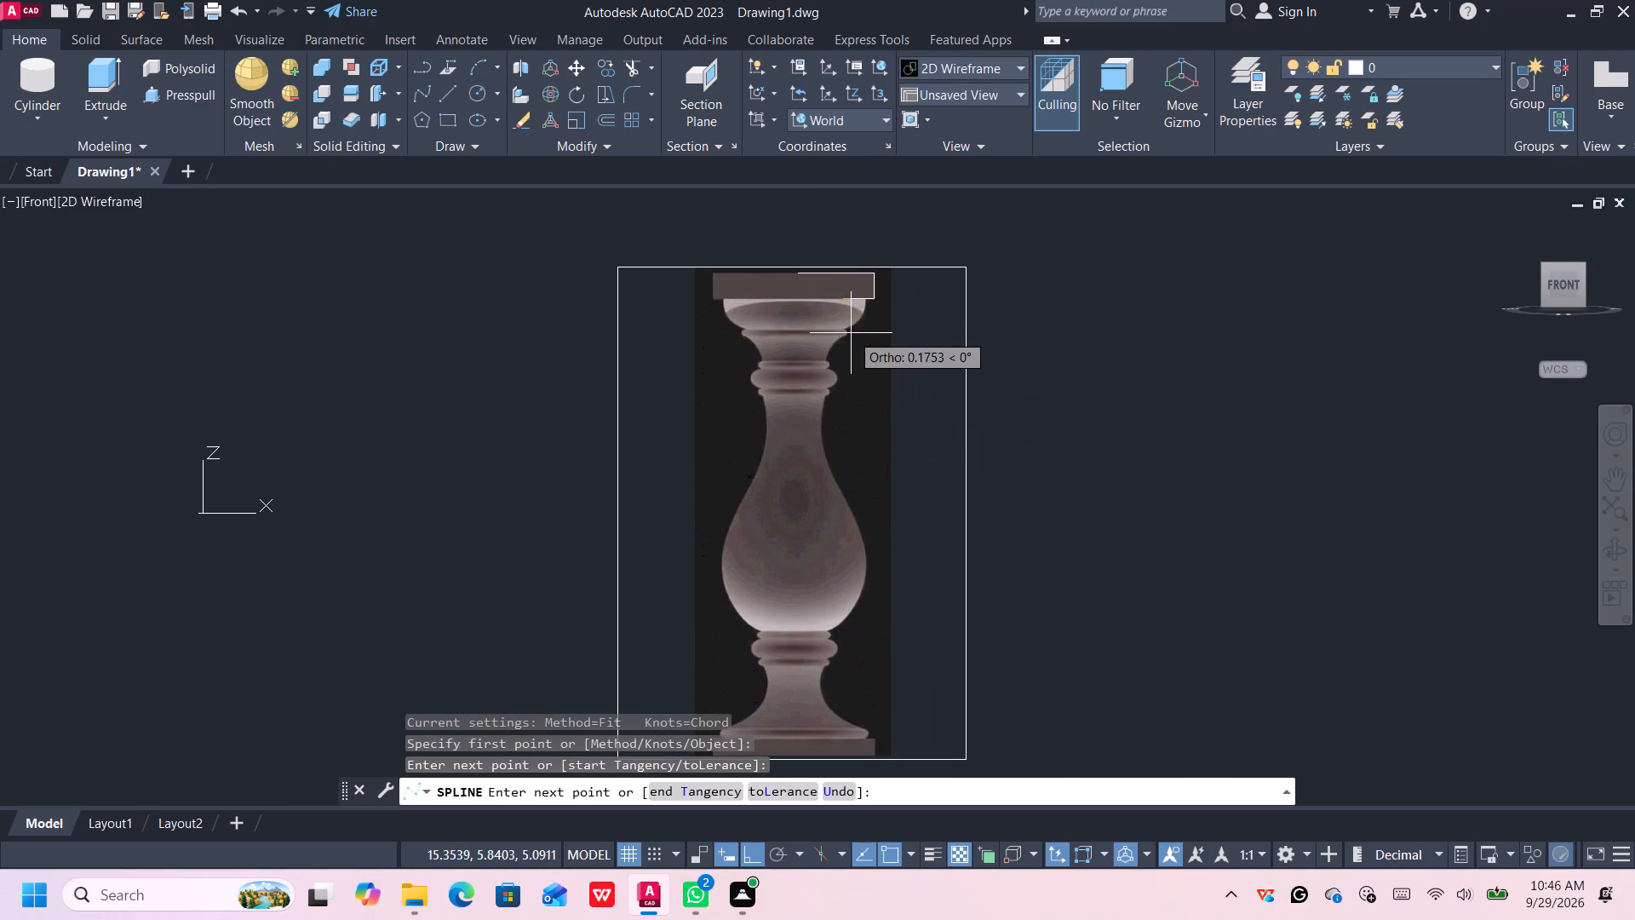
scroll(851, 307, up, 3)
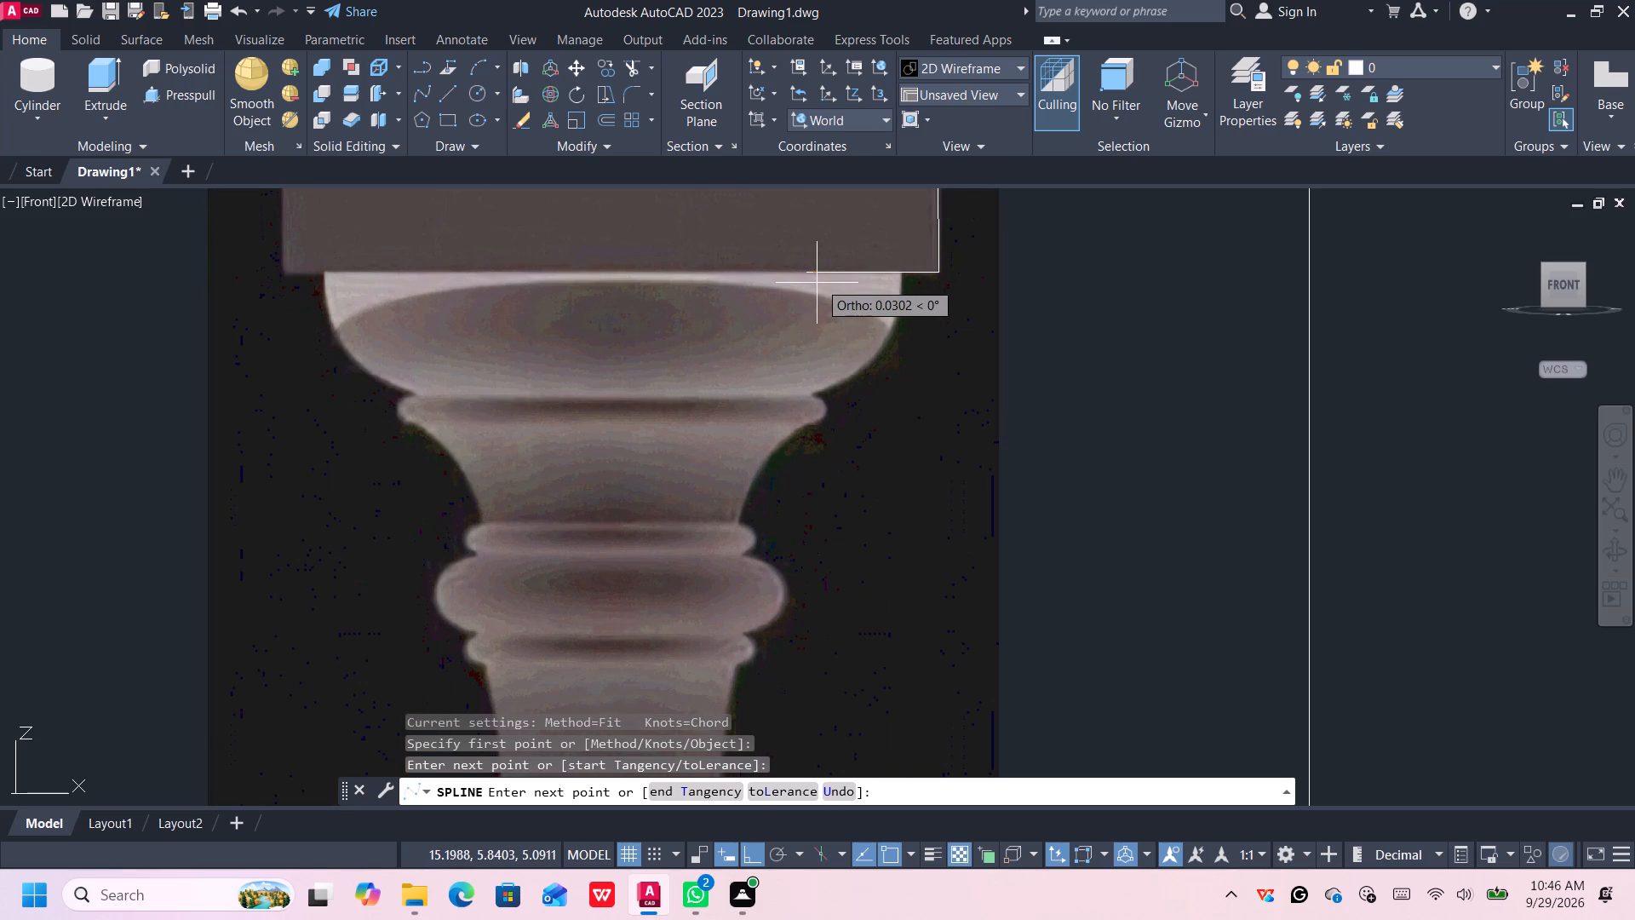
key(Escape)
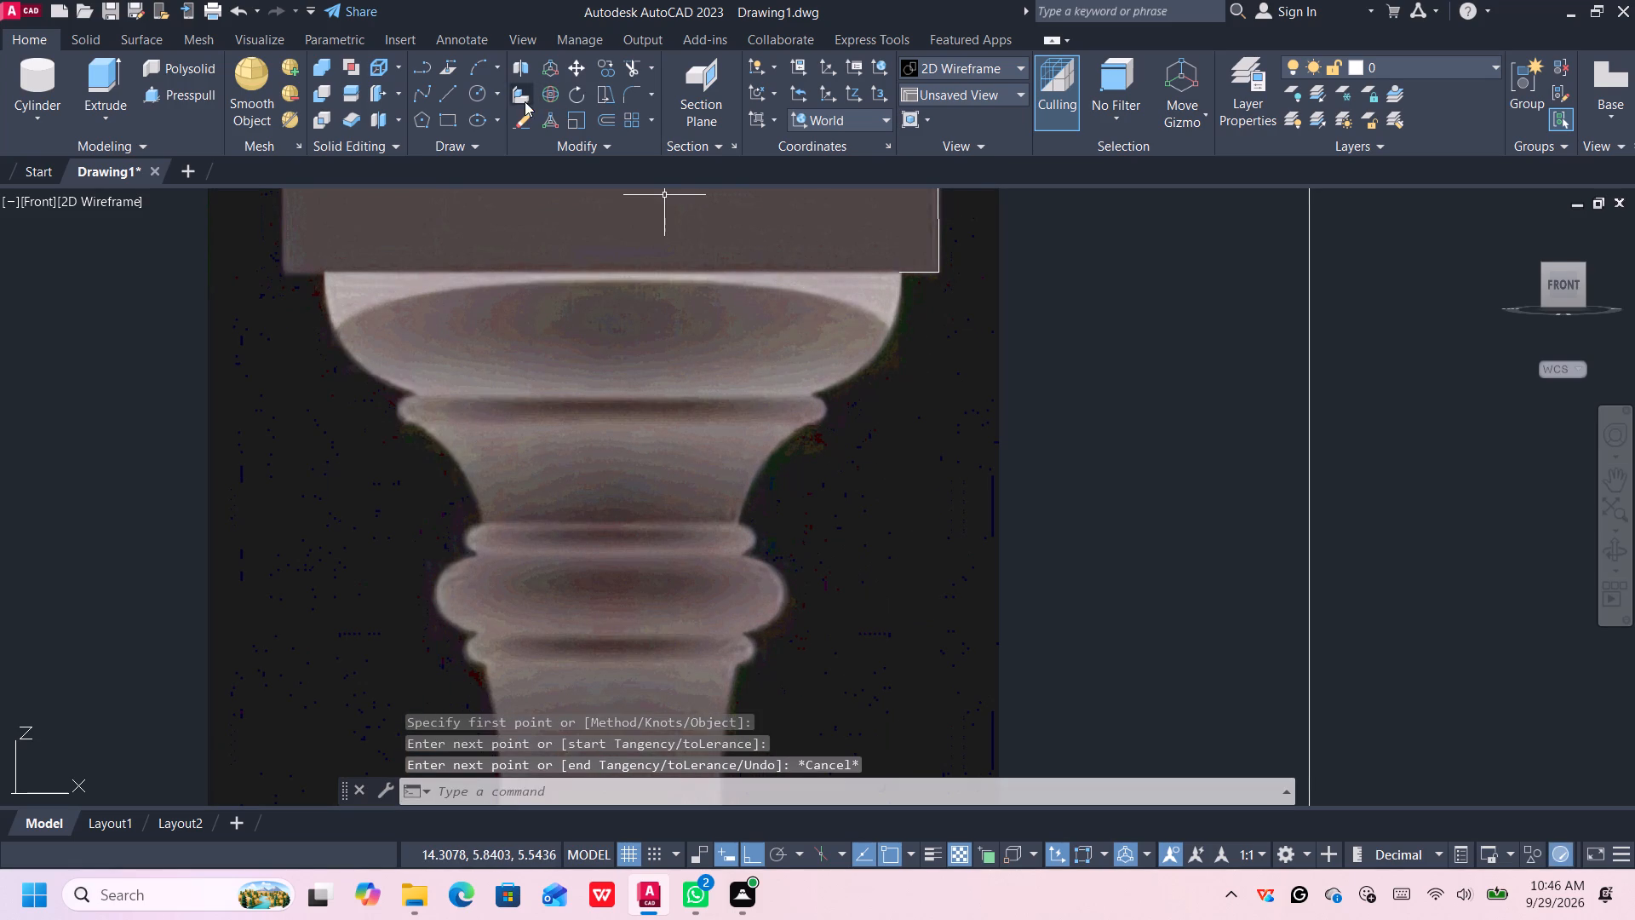
With Ortho off, draw a diagonal line from the underside line's inner end down to the pale moulding's lower edge above the thin ring.
scroll(494, 99, up, 2)
click(445, 89)
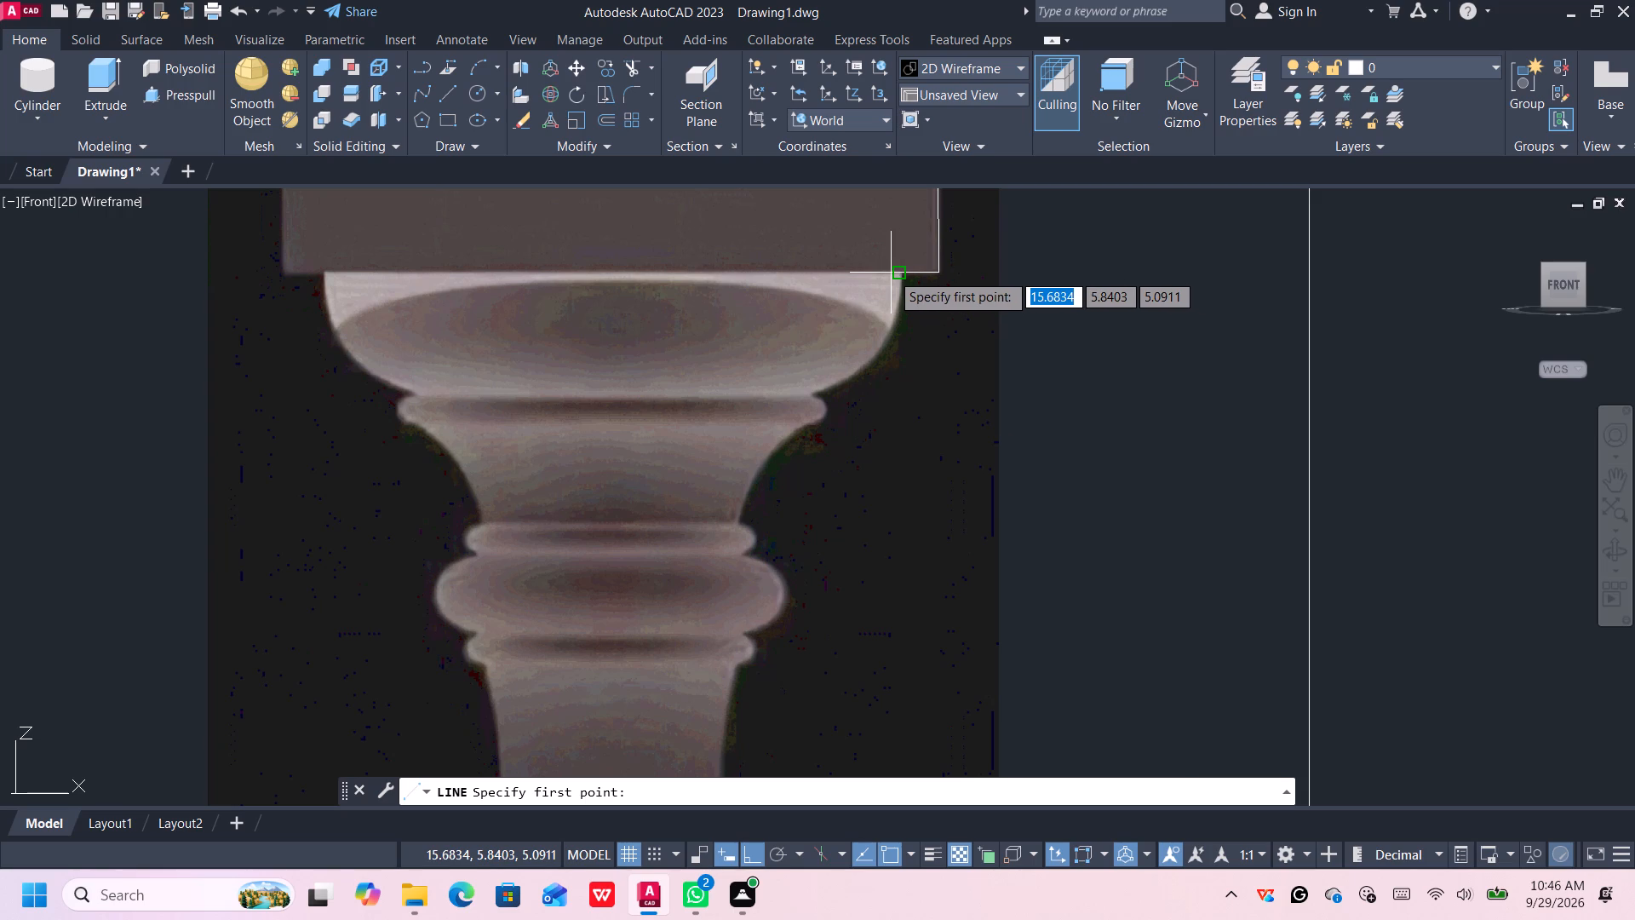
click(749, 862)
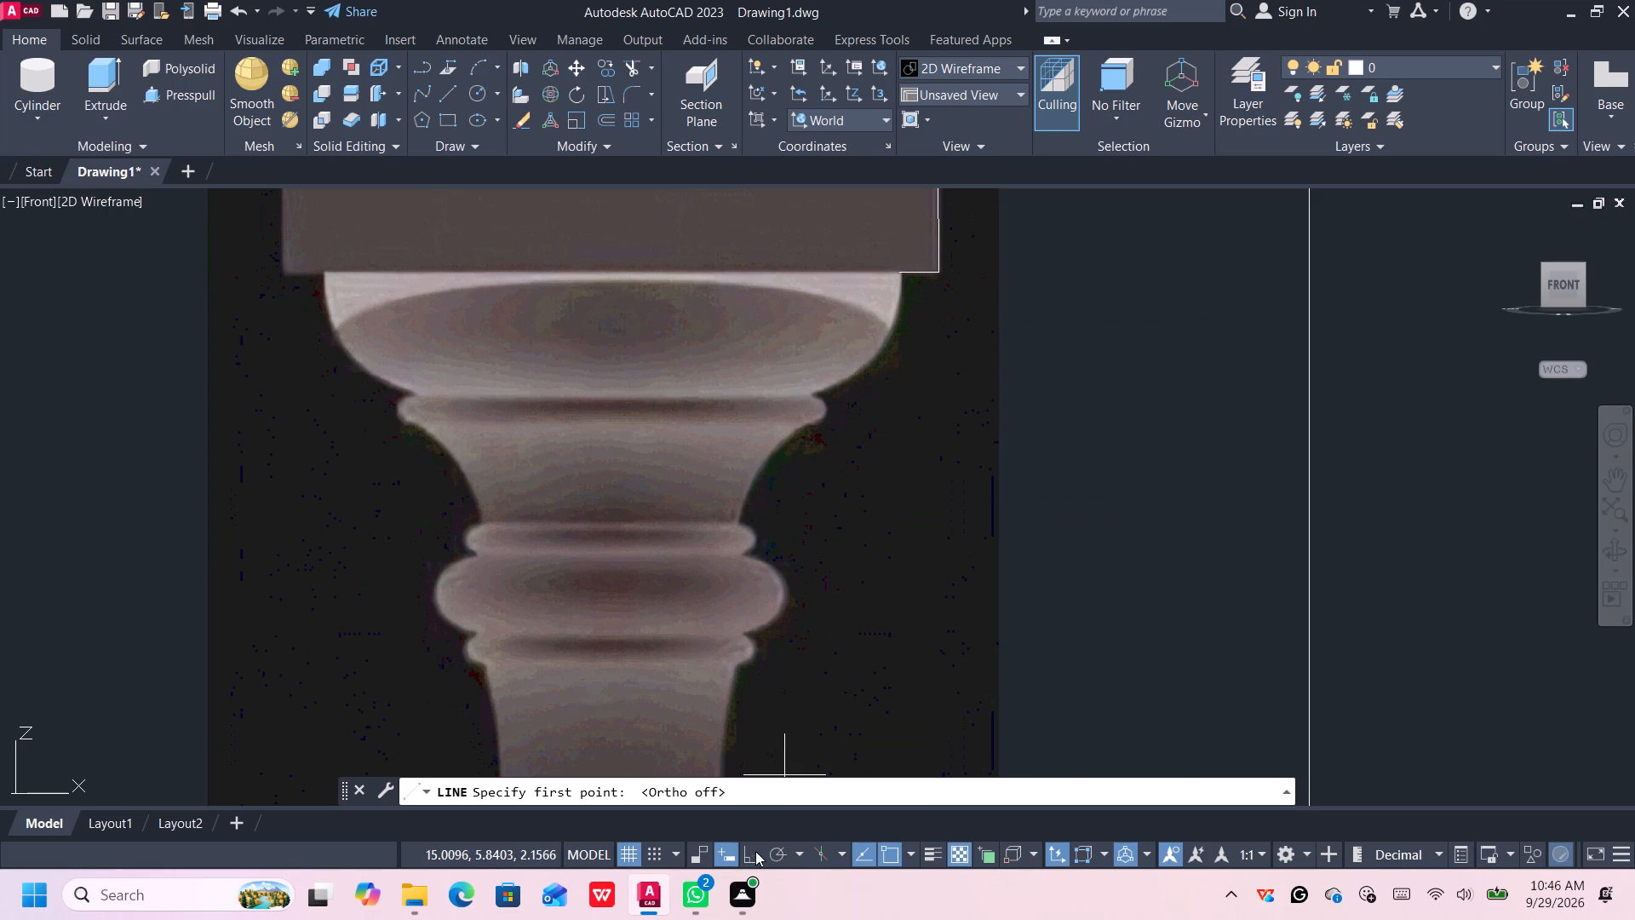
click(898, 276)
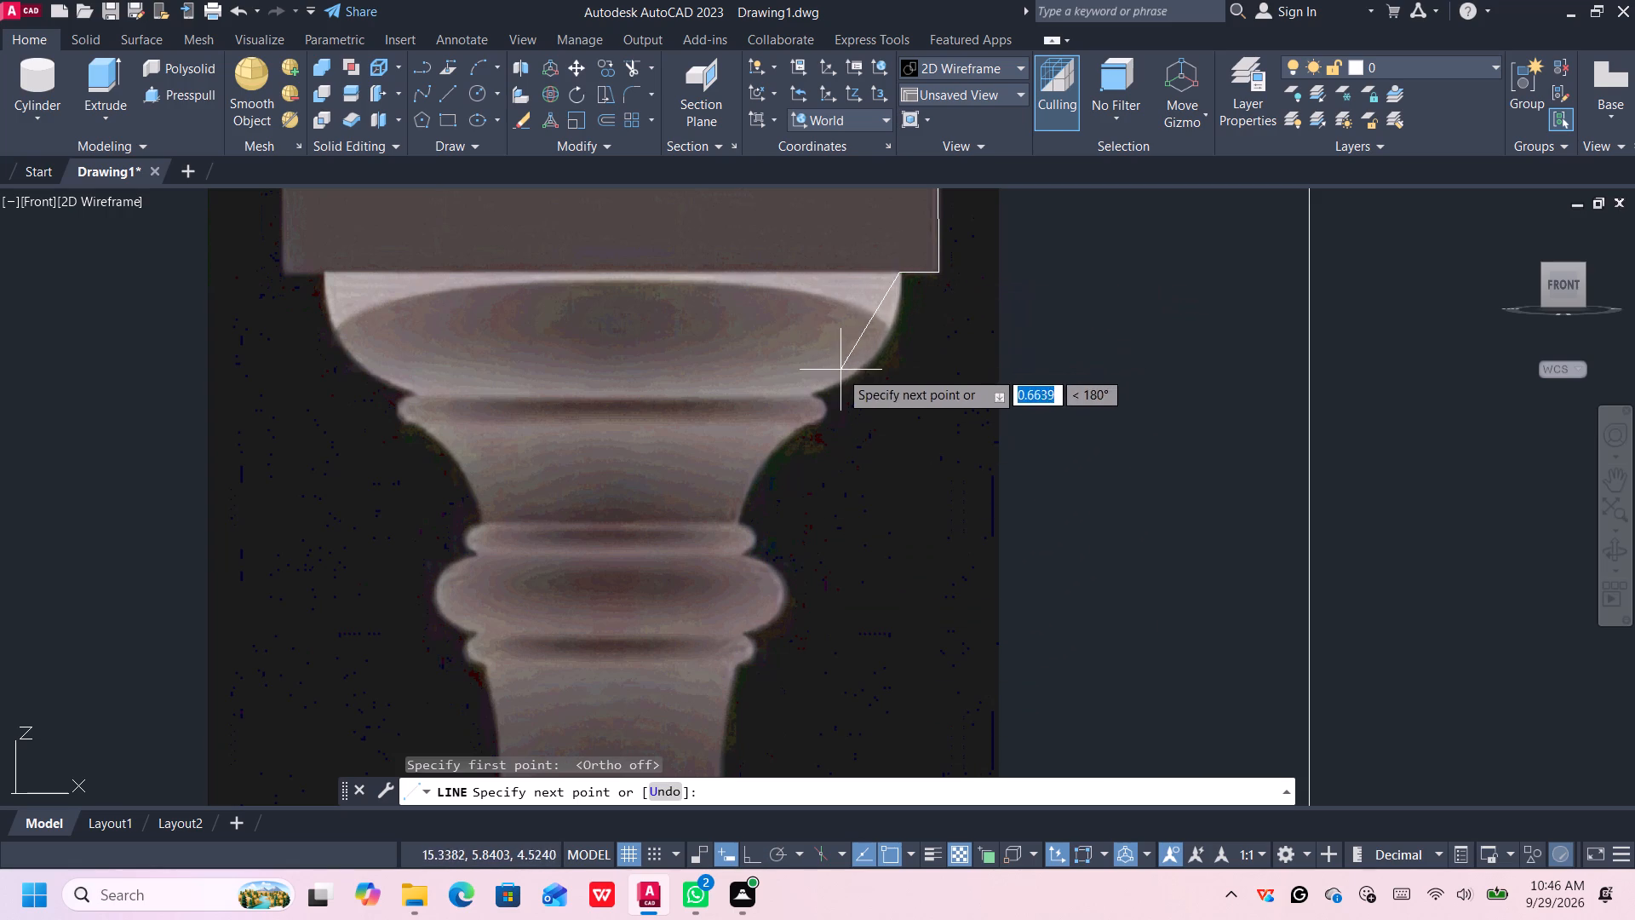
click(810, 394)
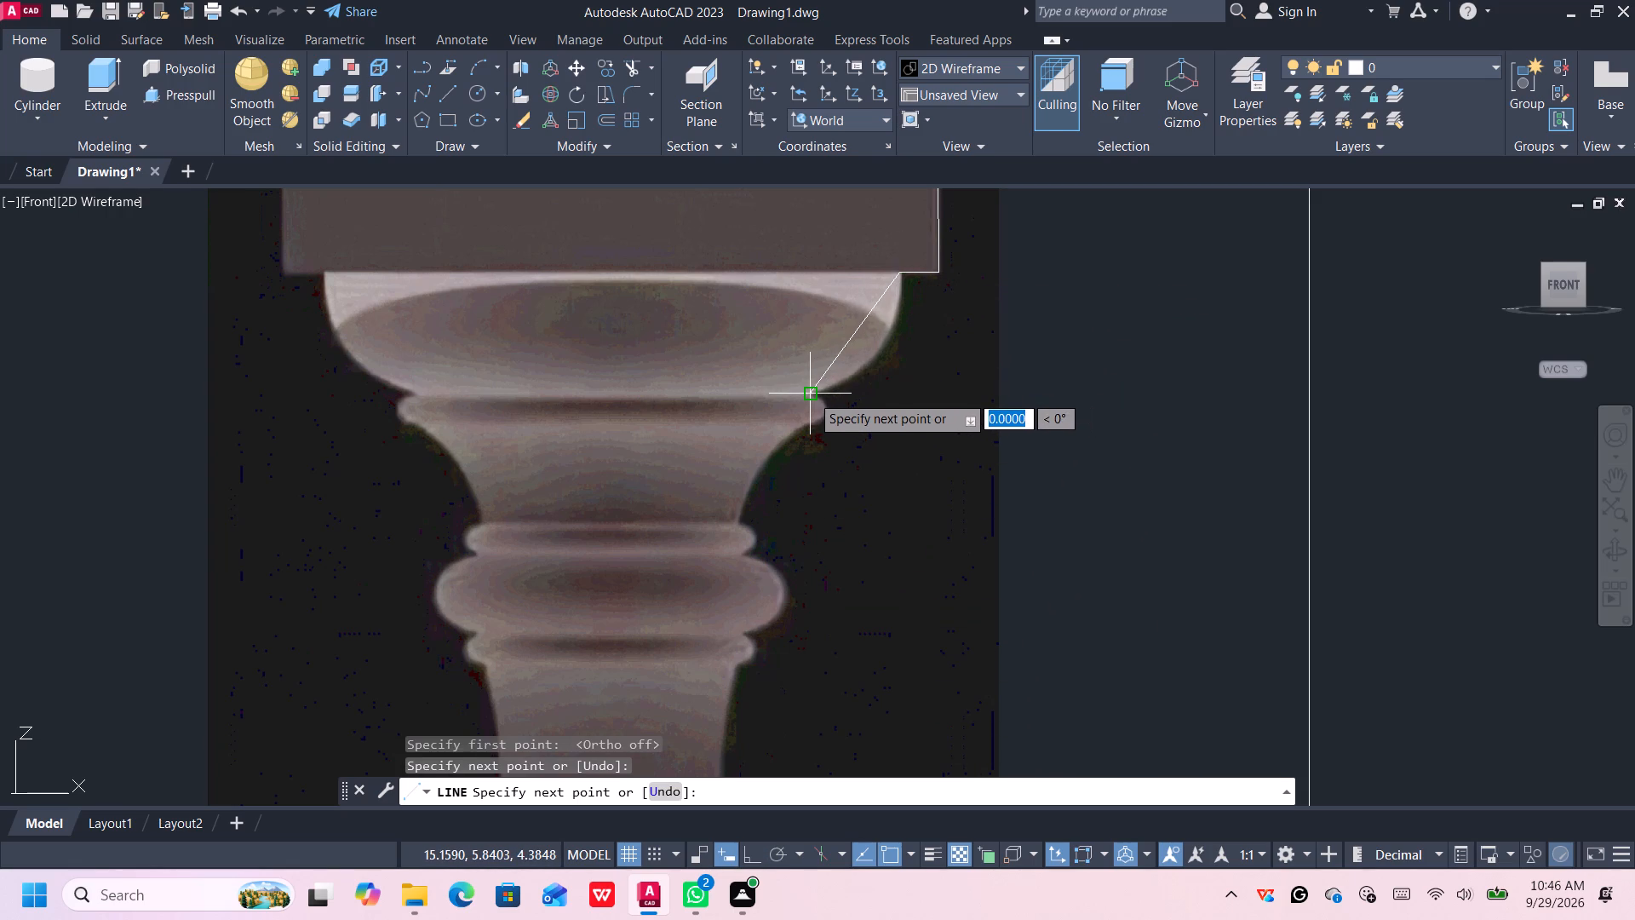
key(Escape)
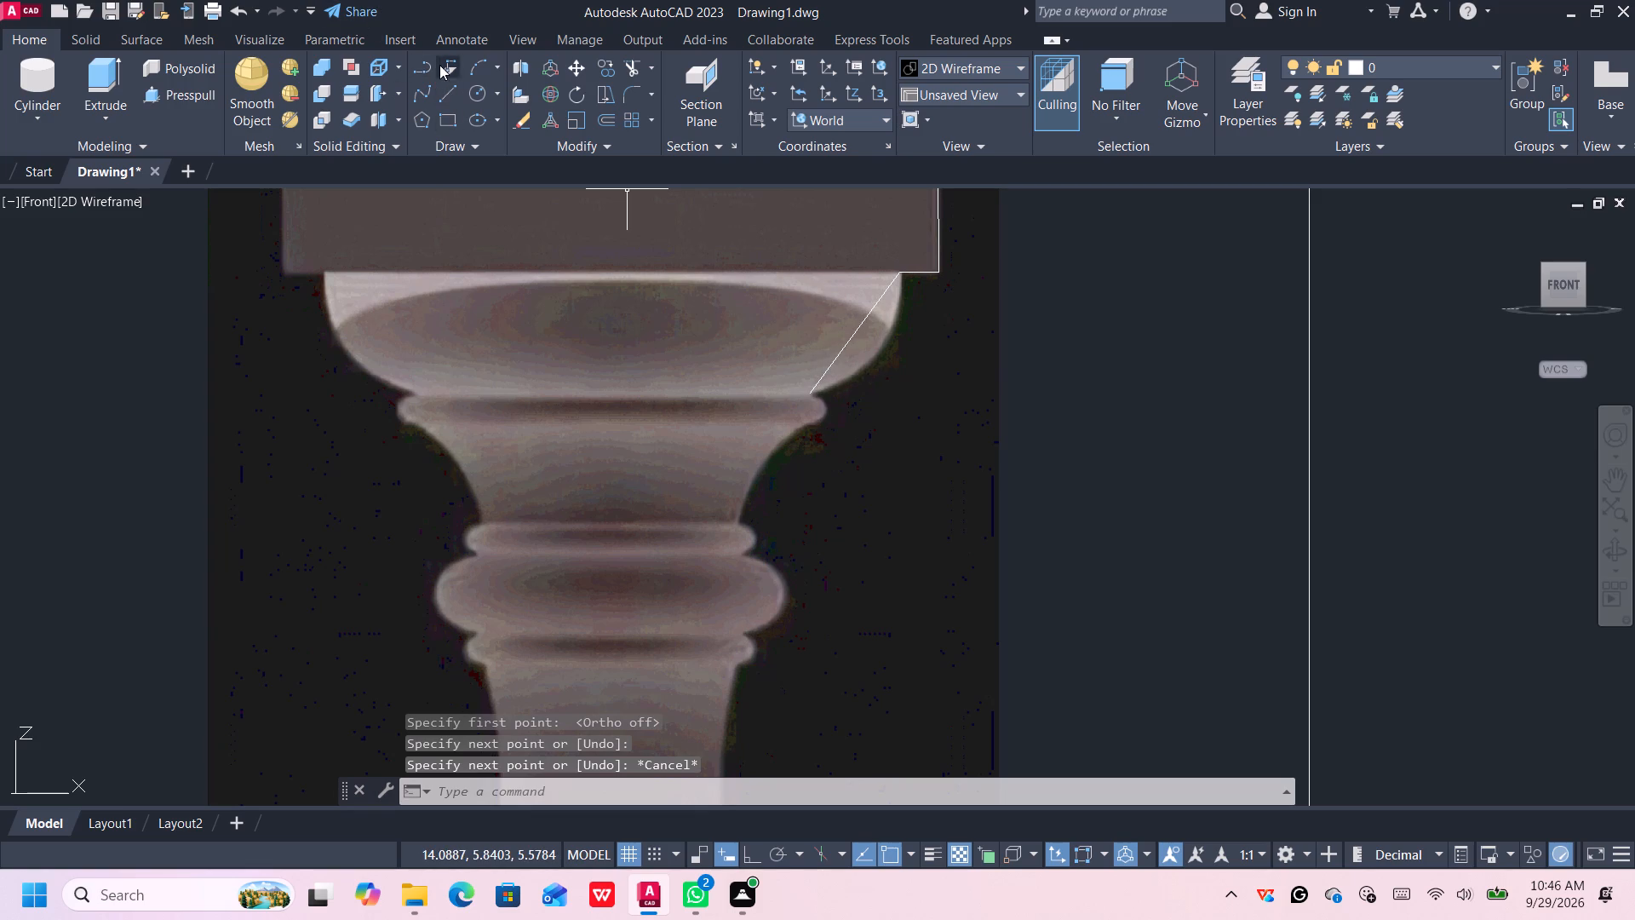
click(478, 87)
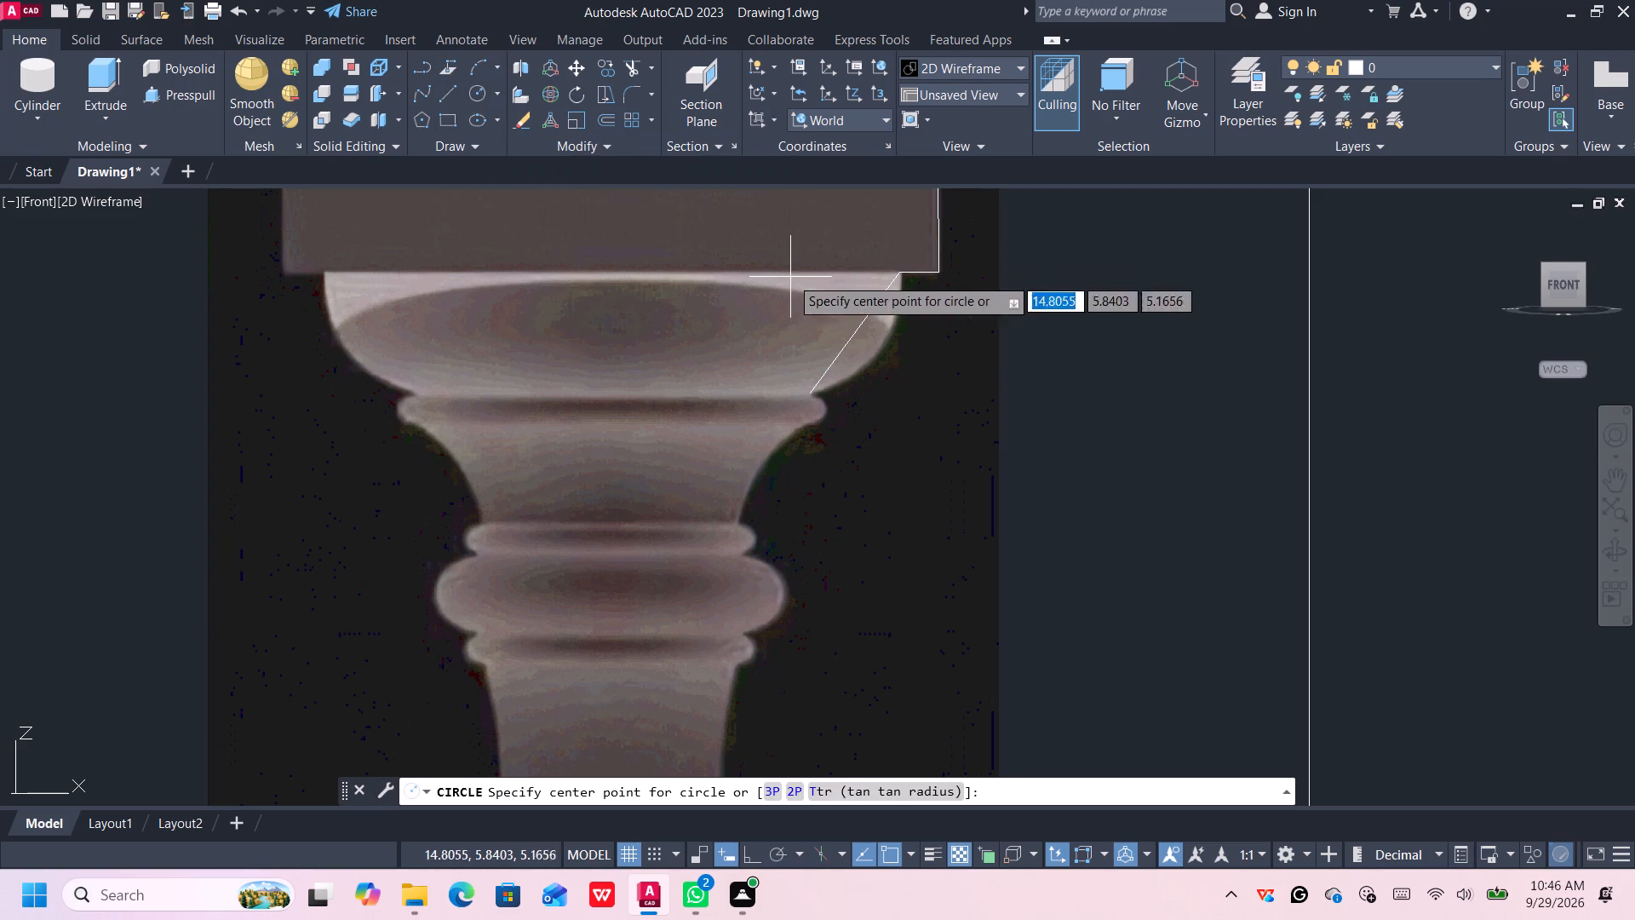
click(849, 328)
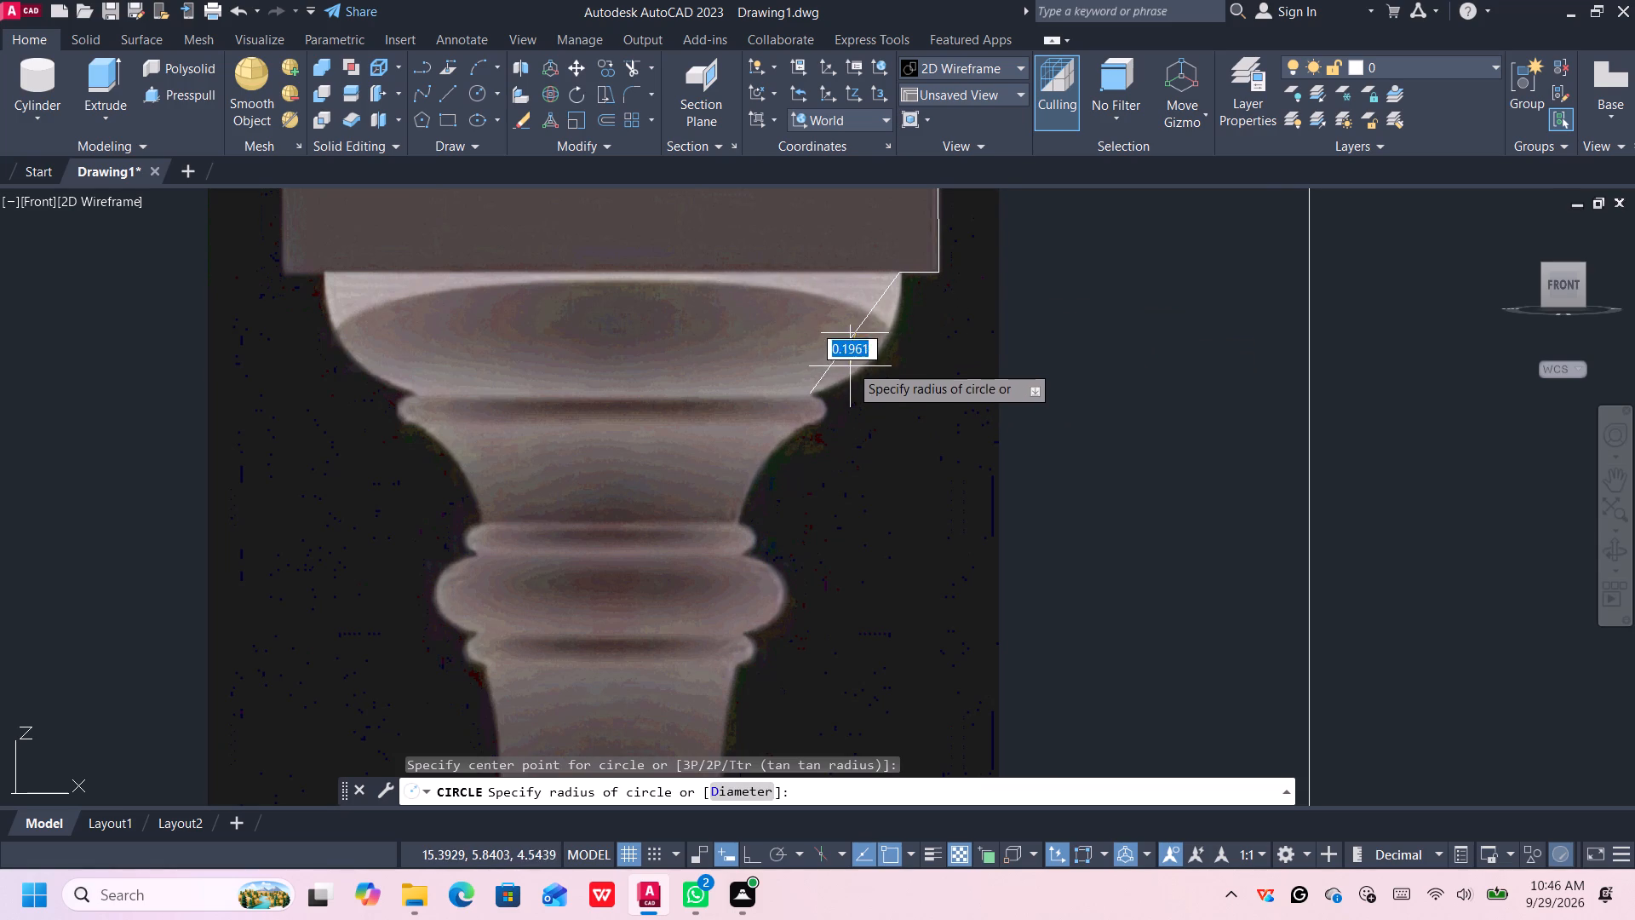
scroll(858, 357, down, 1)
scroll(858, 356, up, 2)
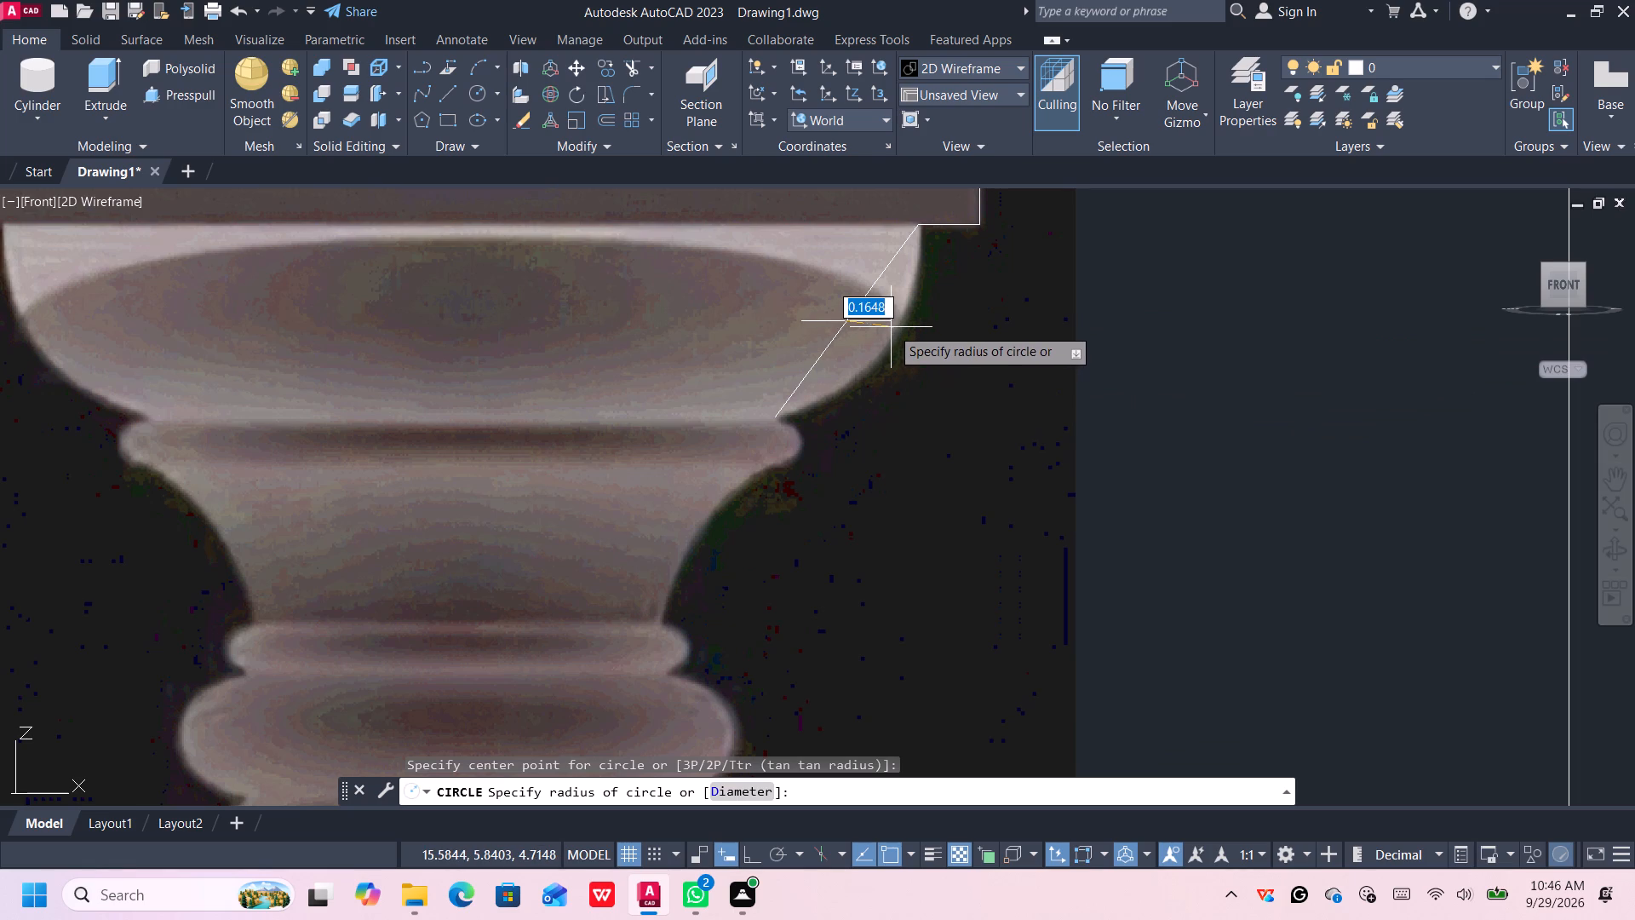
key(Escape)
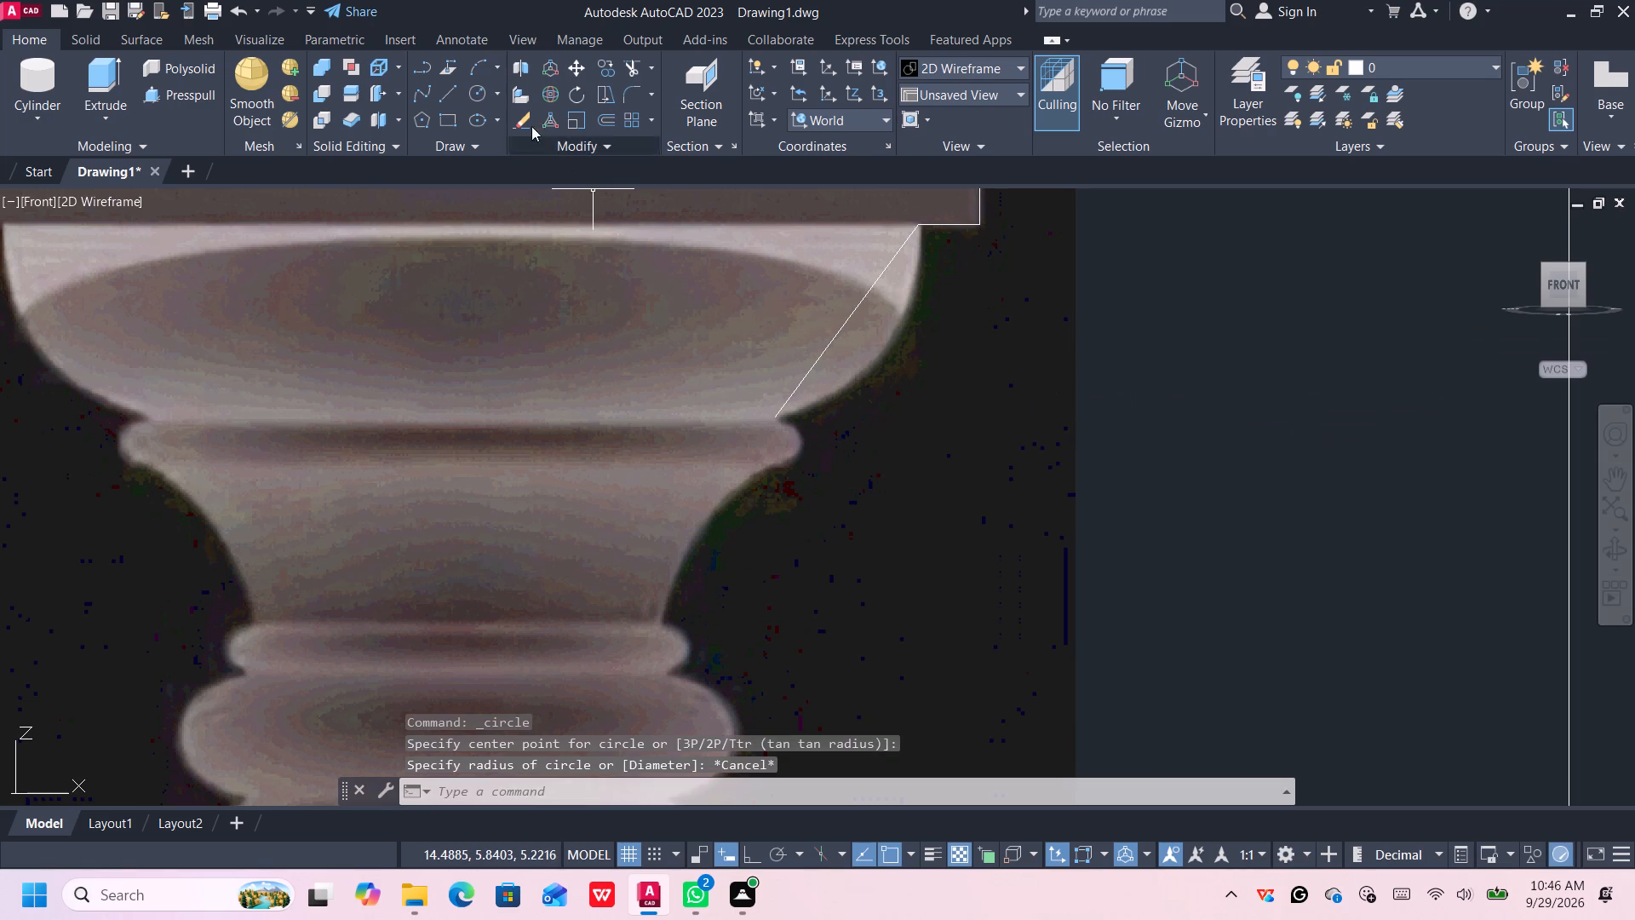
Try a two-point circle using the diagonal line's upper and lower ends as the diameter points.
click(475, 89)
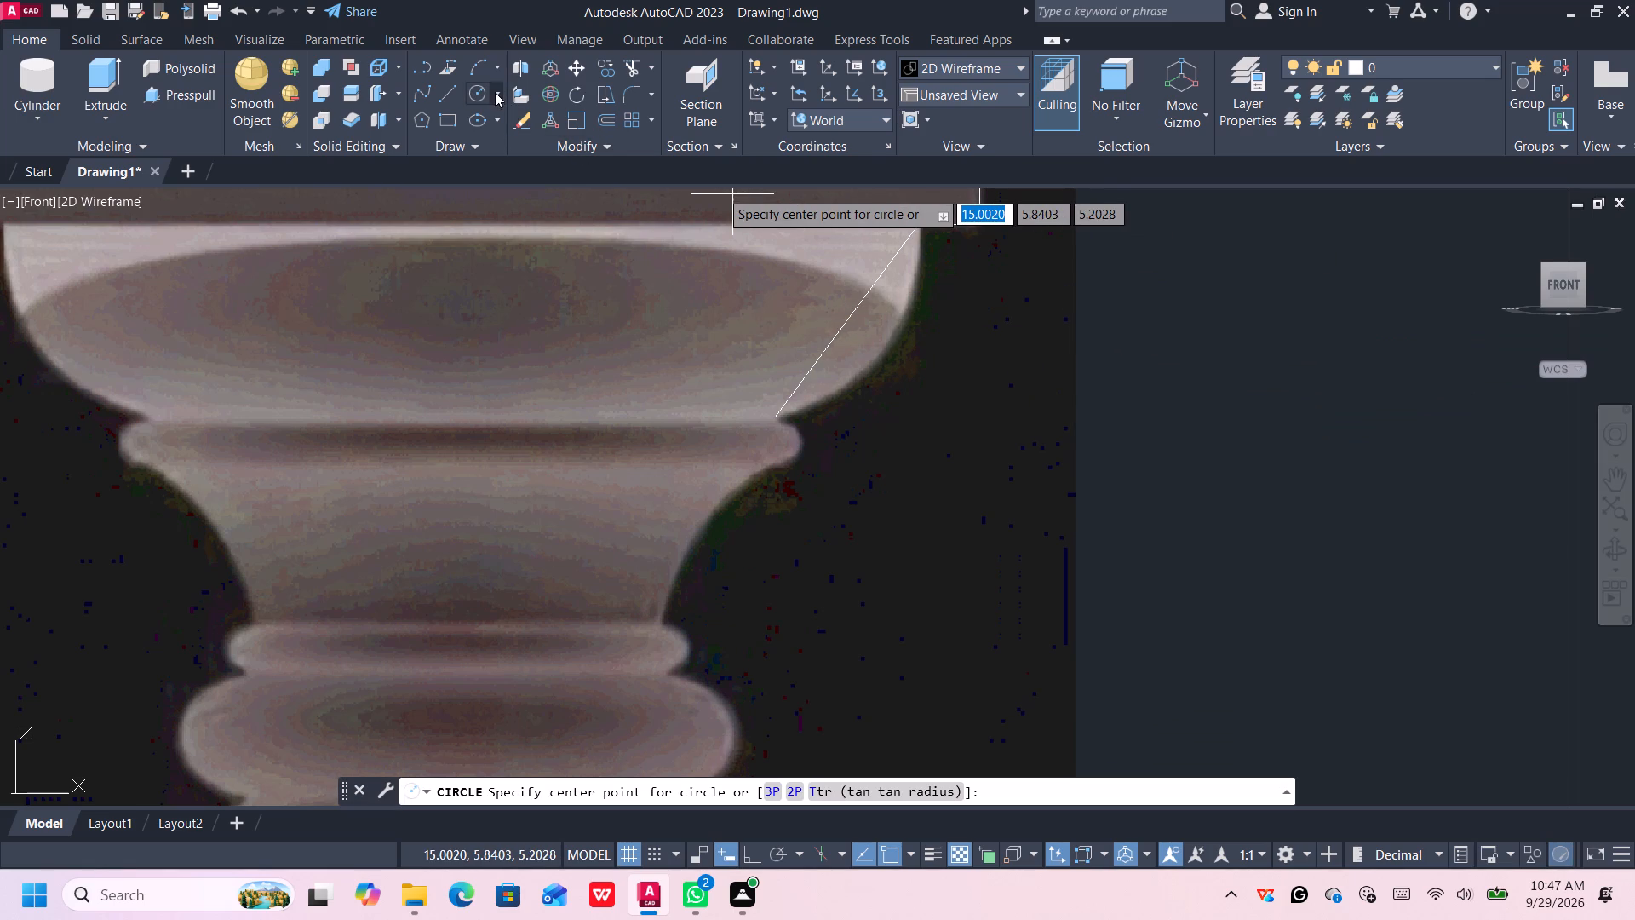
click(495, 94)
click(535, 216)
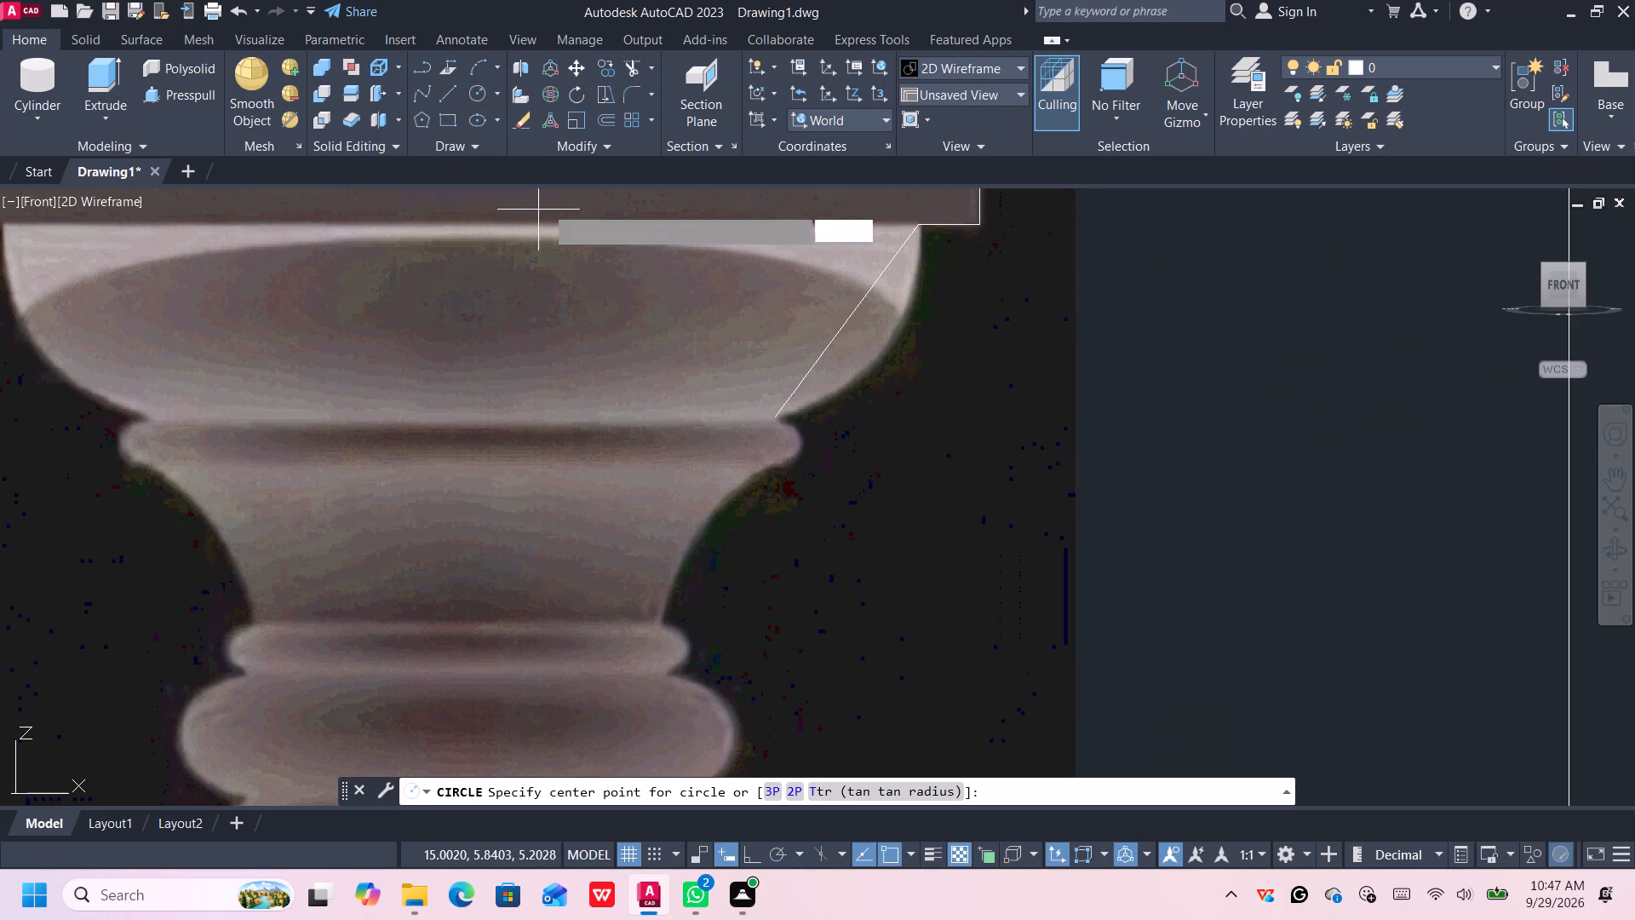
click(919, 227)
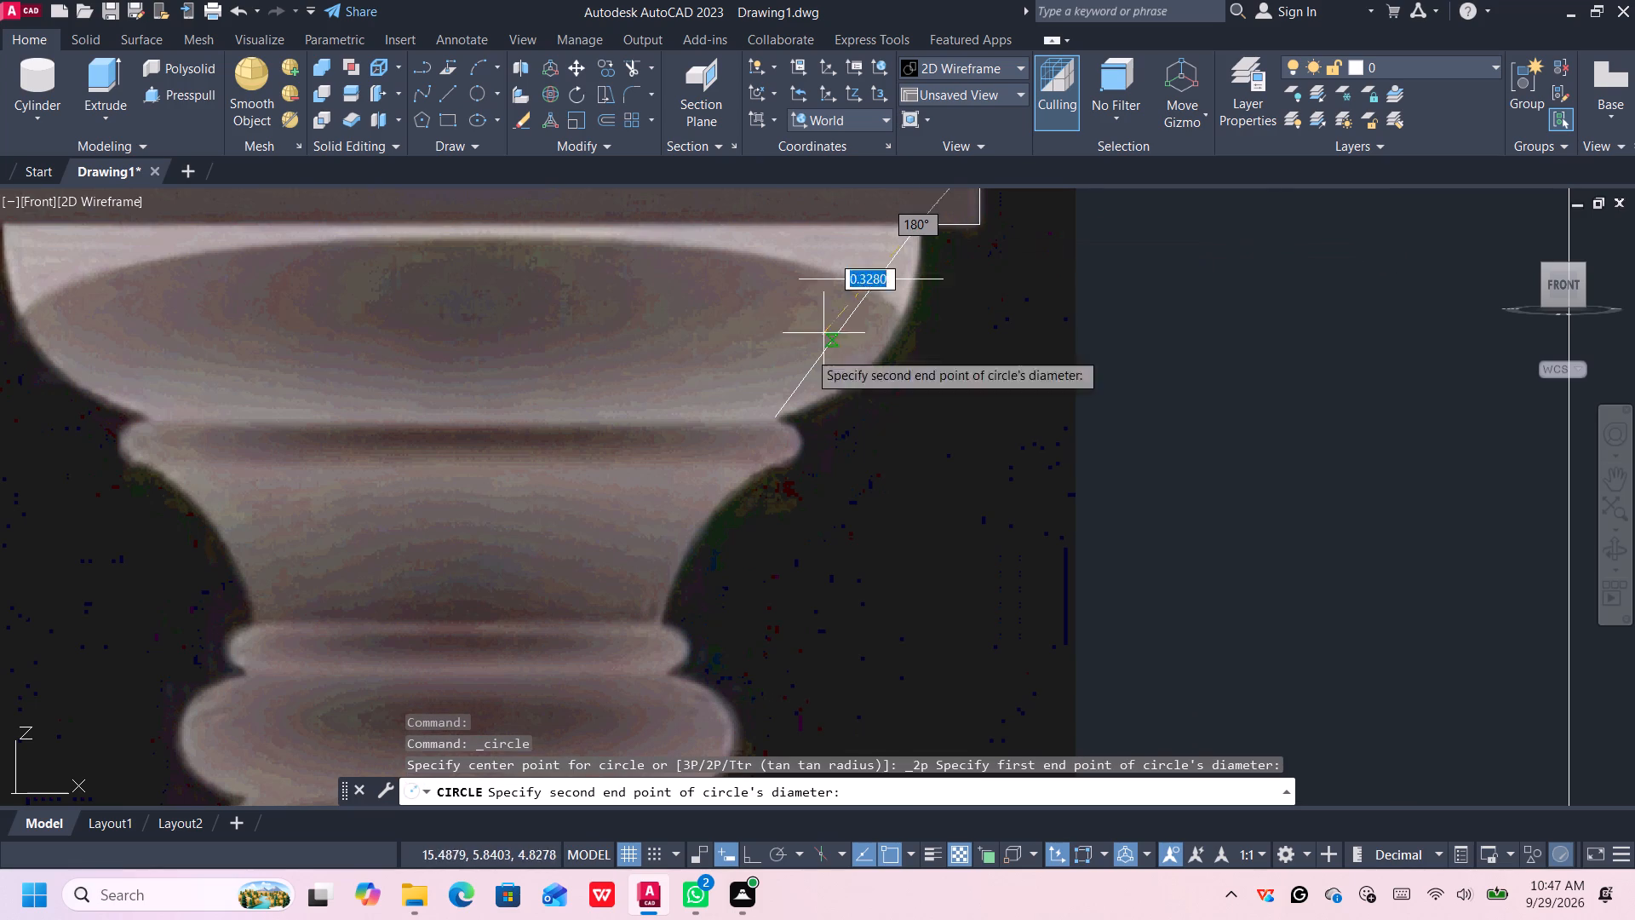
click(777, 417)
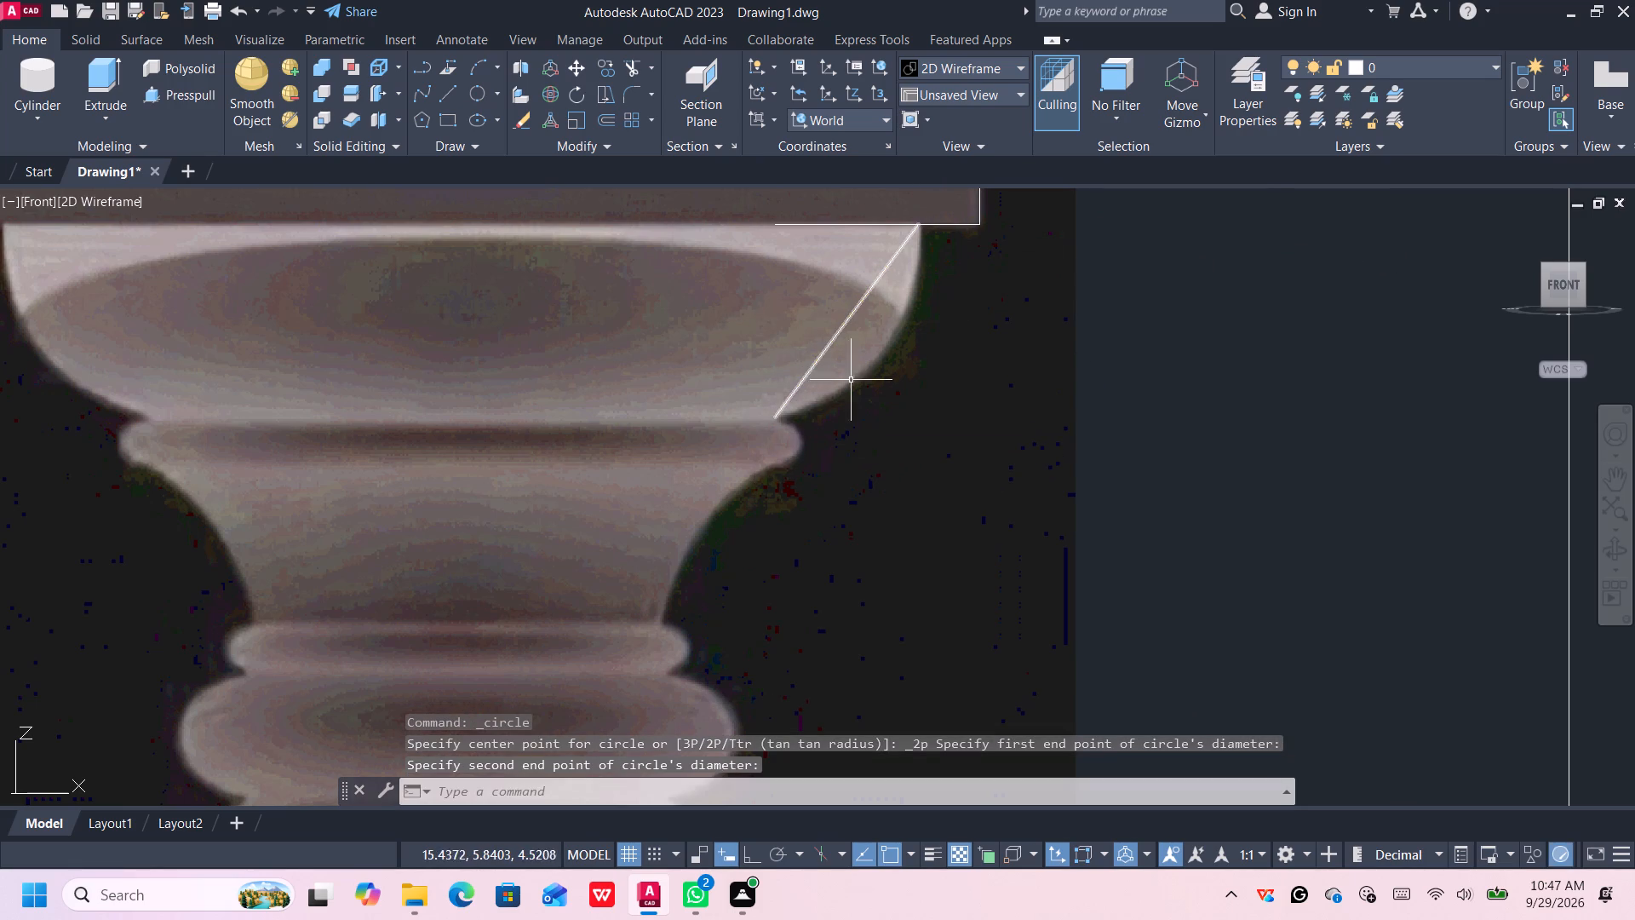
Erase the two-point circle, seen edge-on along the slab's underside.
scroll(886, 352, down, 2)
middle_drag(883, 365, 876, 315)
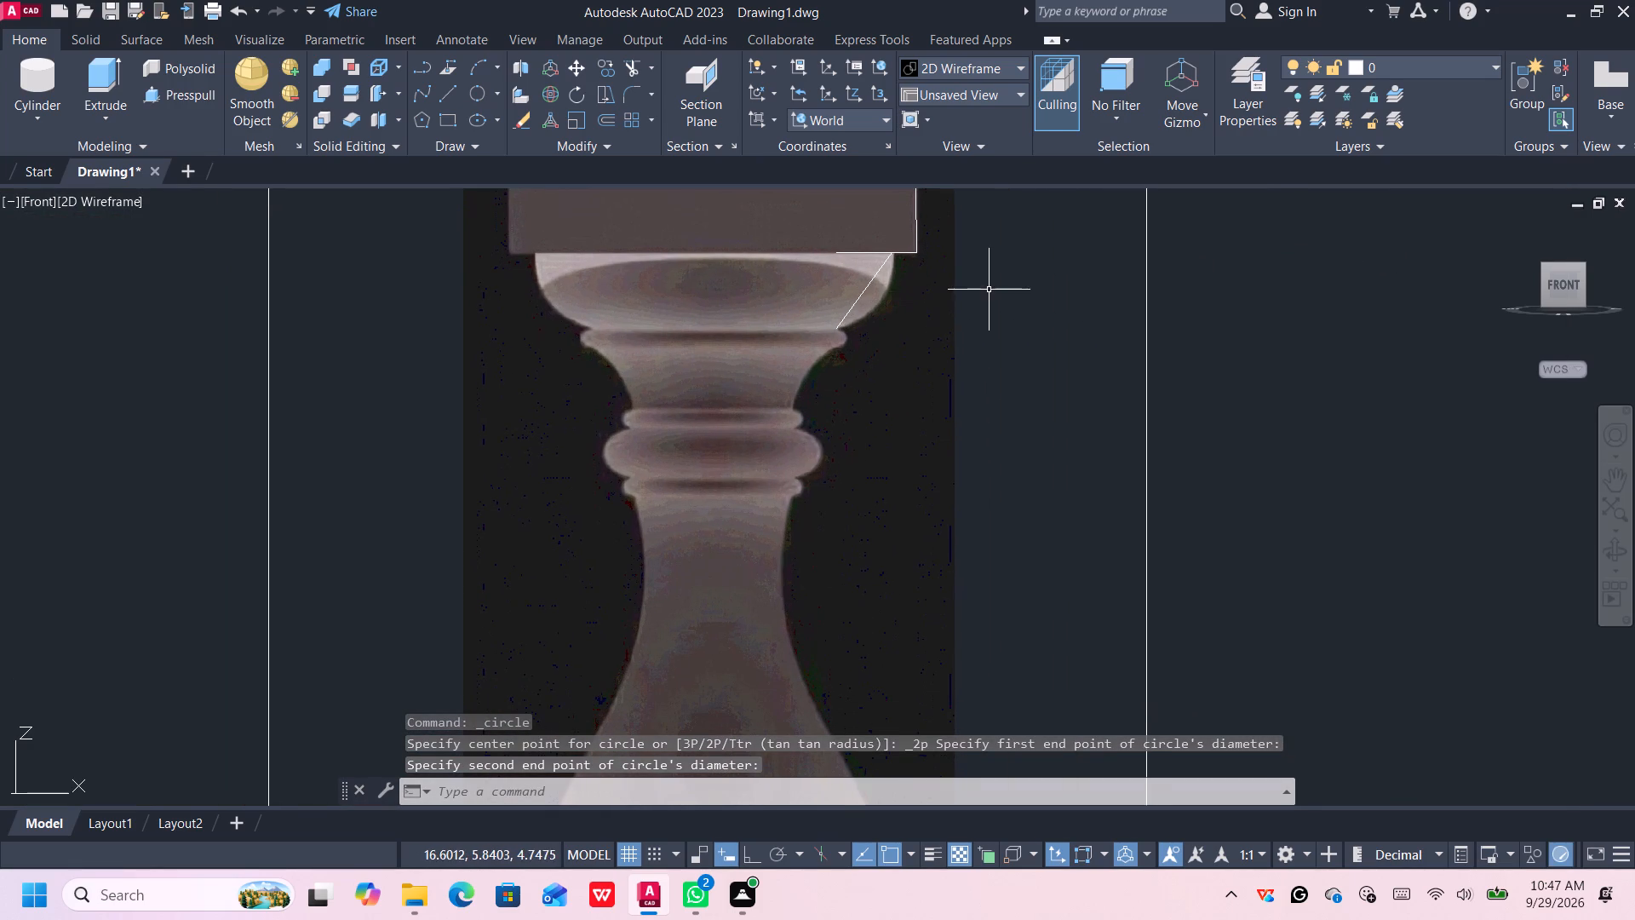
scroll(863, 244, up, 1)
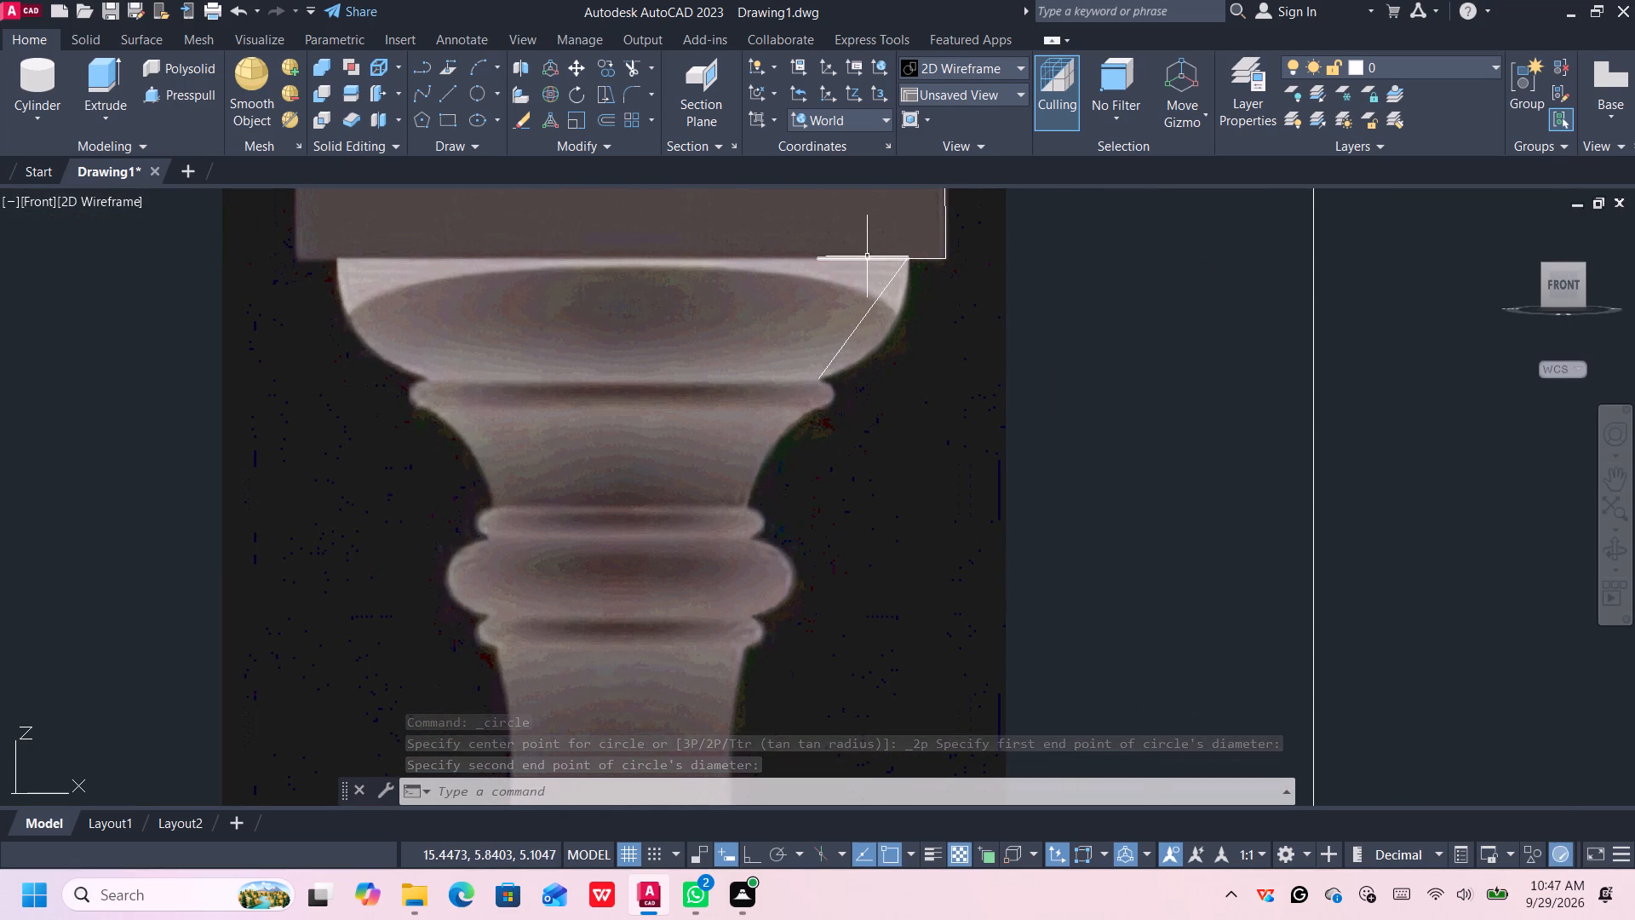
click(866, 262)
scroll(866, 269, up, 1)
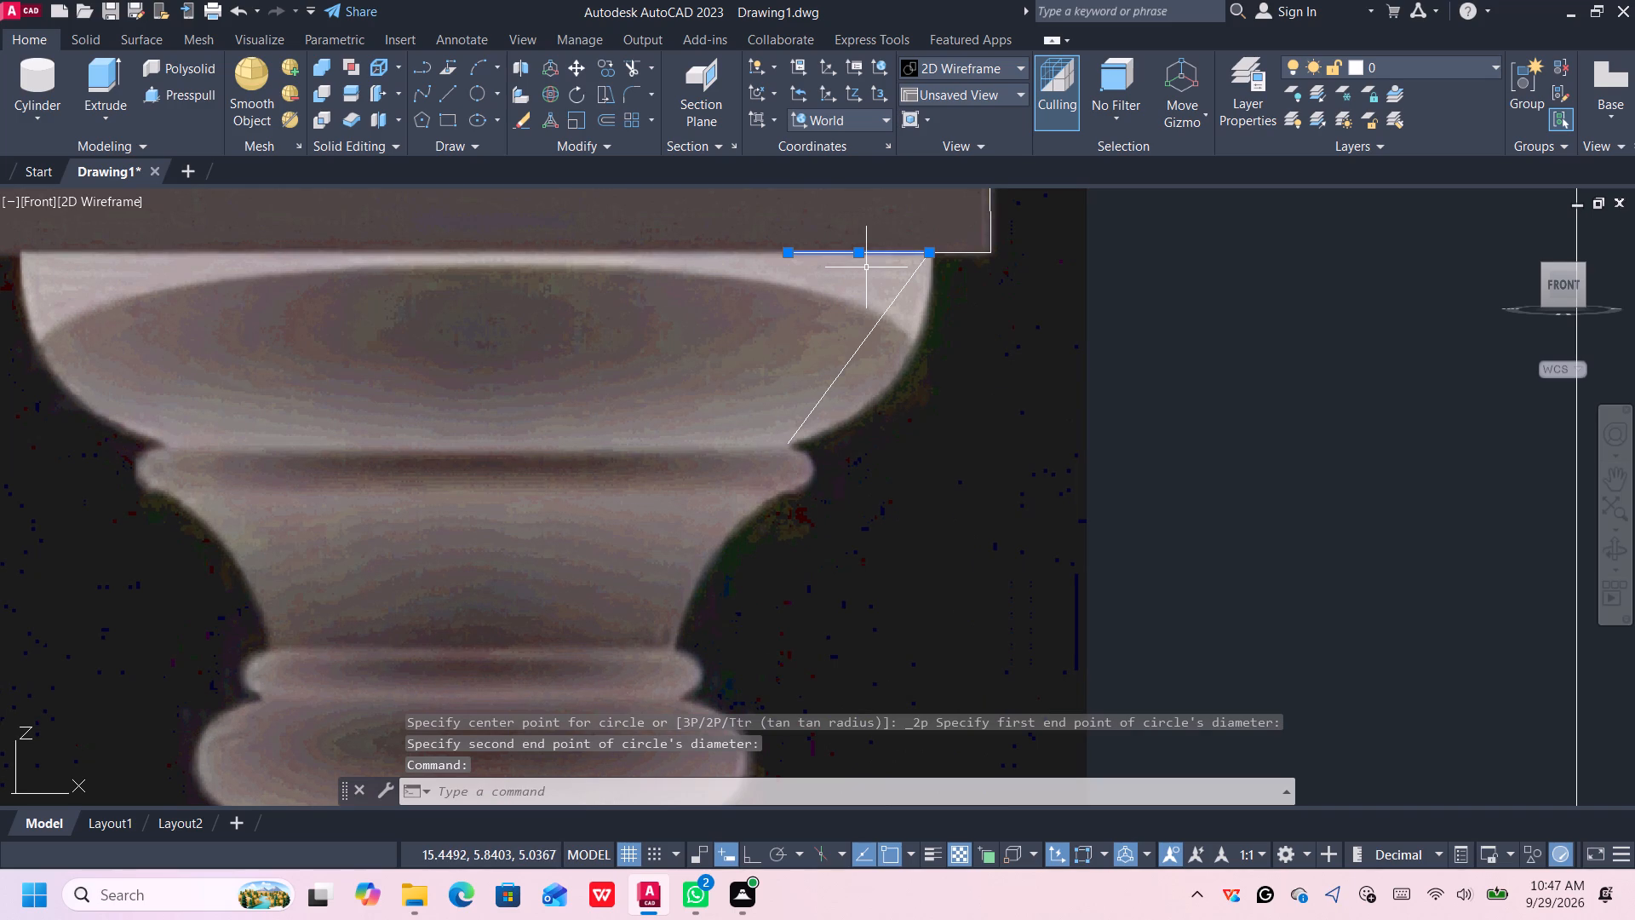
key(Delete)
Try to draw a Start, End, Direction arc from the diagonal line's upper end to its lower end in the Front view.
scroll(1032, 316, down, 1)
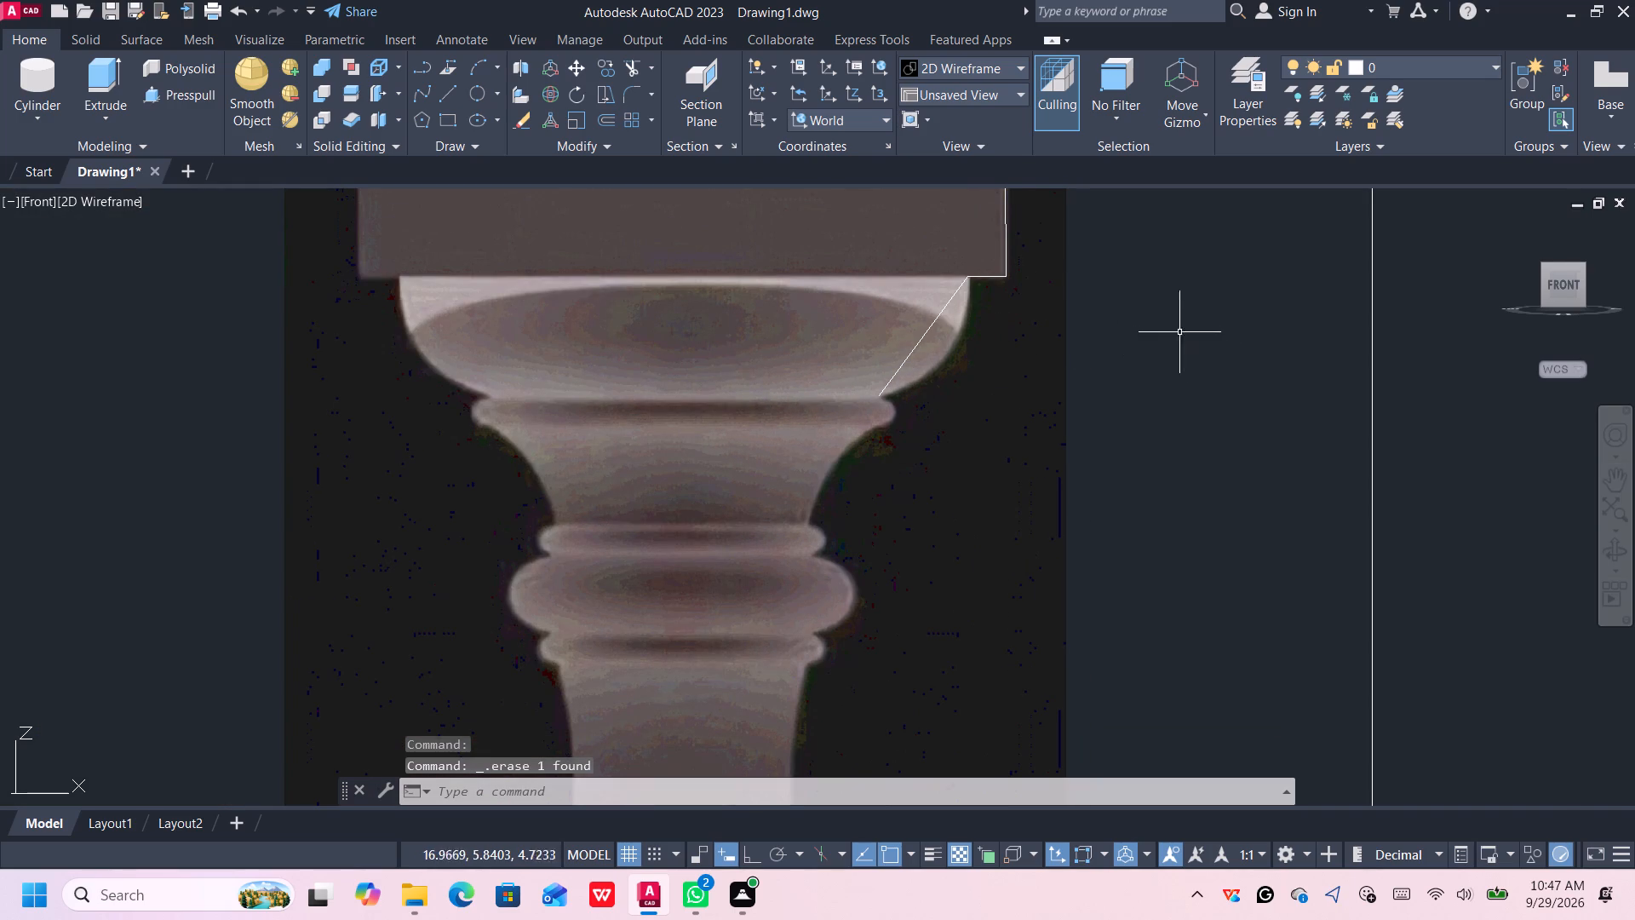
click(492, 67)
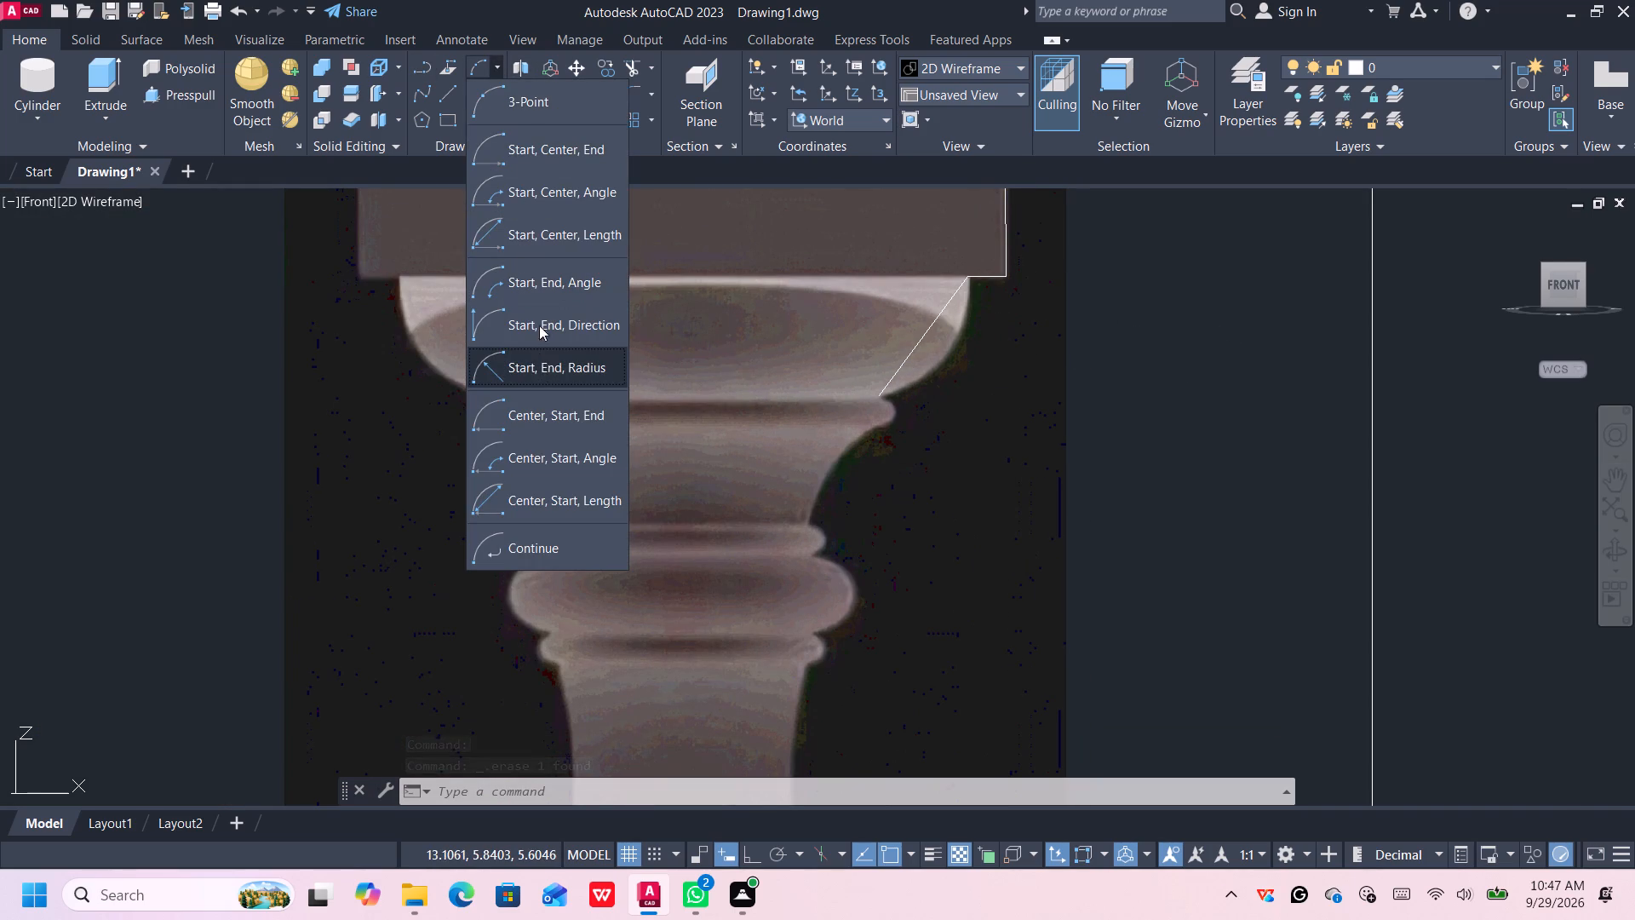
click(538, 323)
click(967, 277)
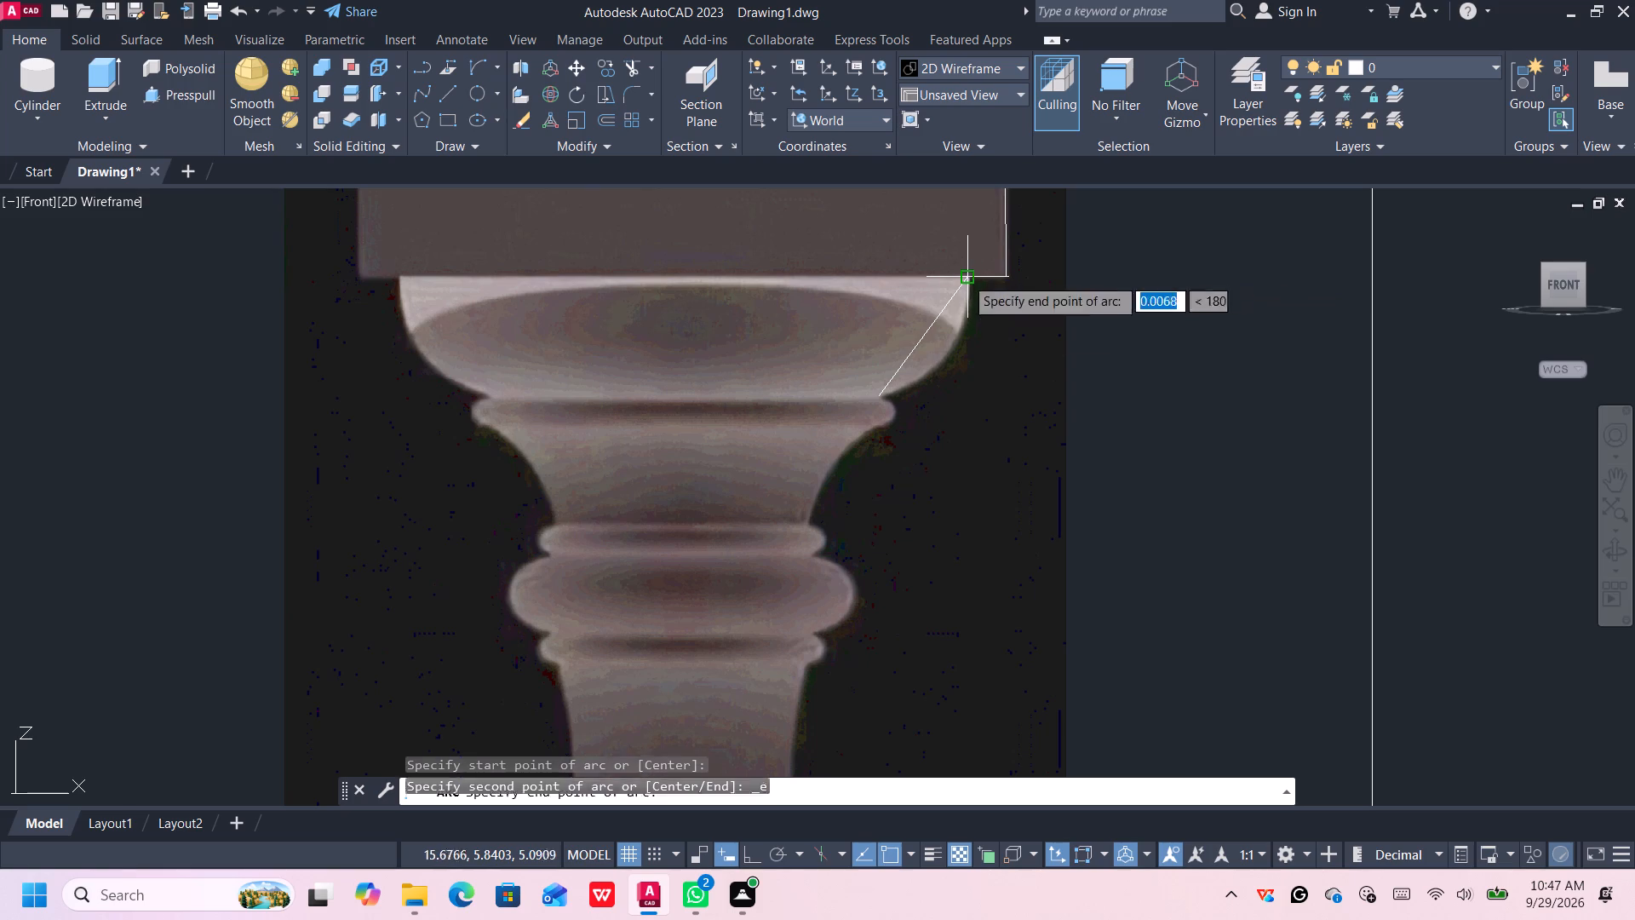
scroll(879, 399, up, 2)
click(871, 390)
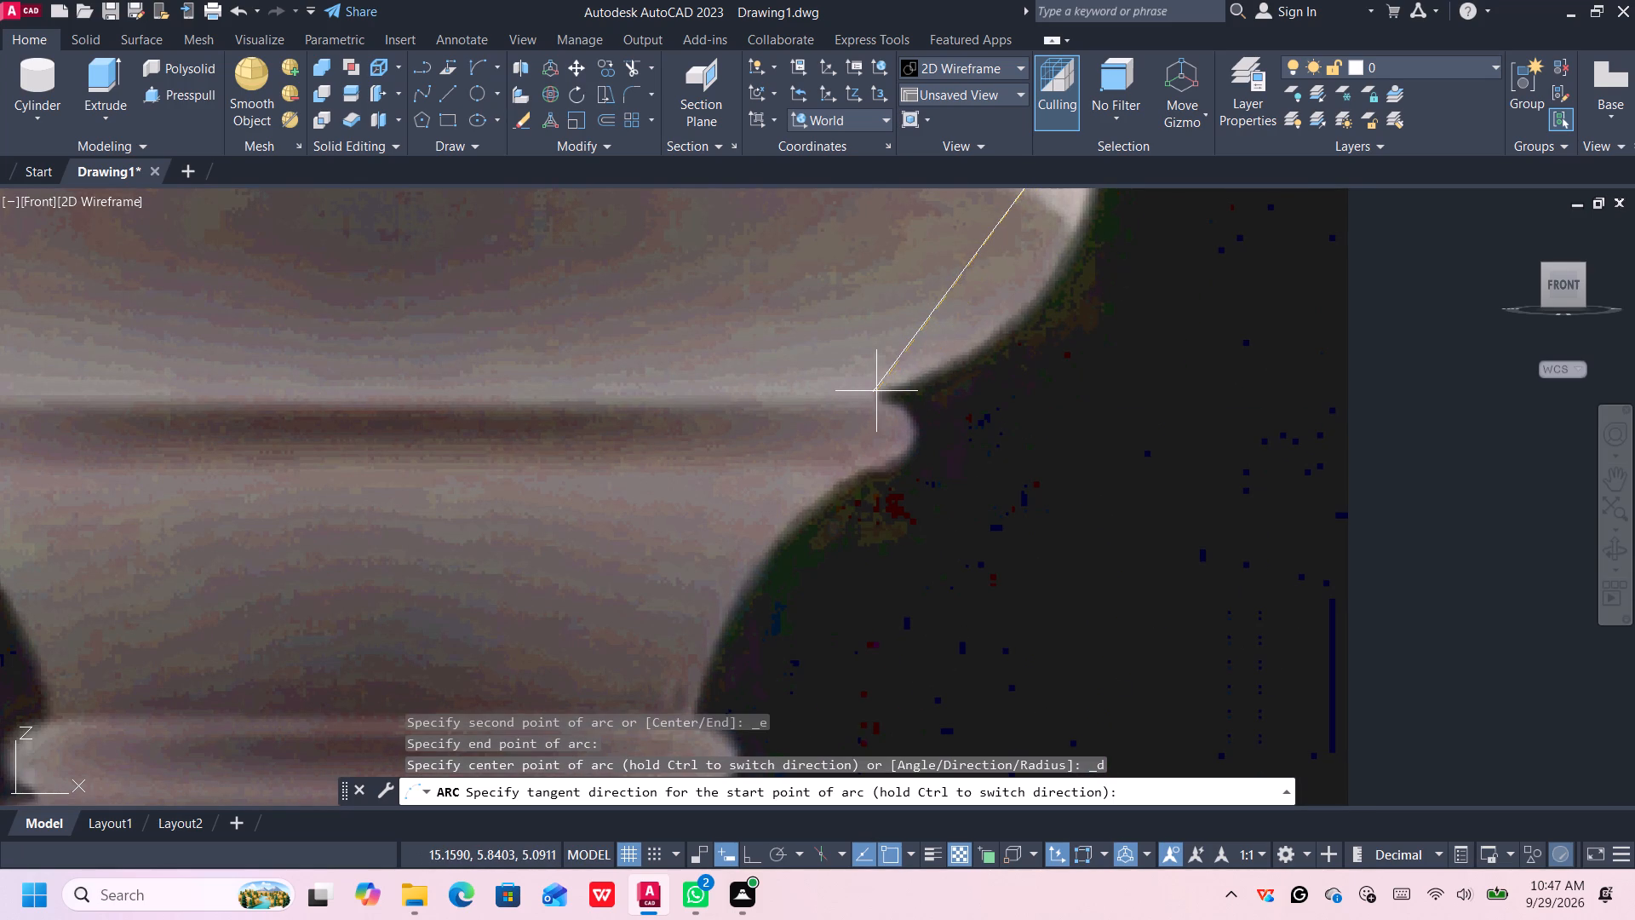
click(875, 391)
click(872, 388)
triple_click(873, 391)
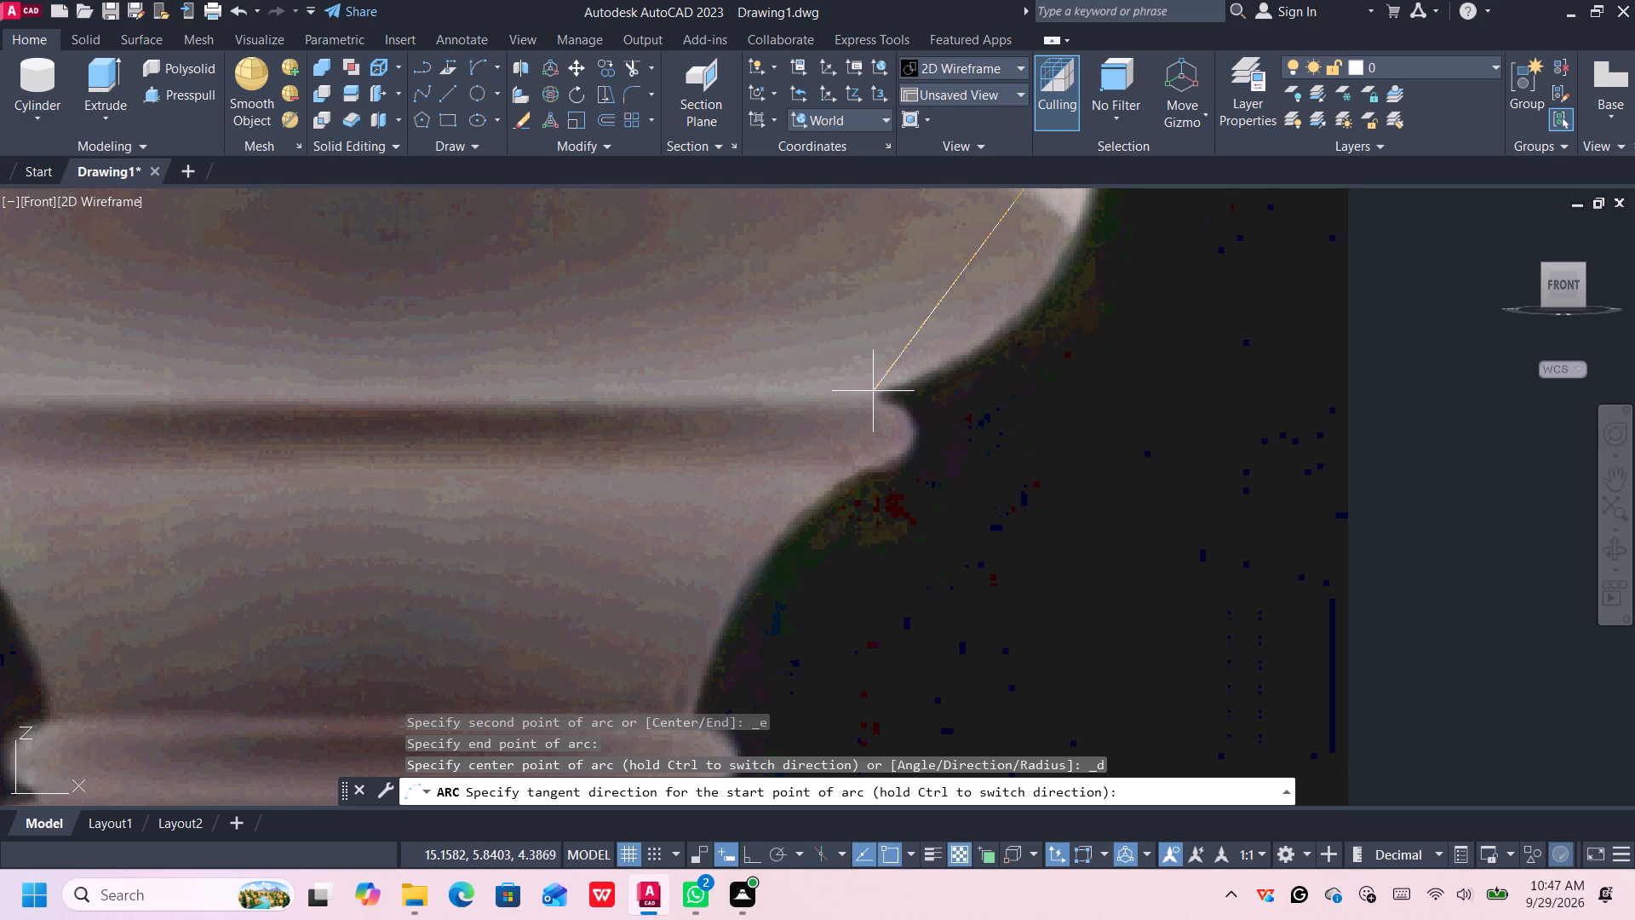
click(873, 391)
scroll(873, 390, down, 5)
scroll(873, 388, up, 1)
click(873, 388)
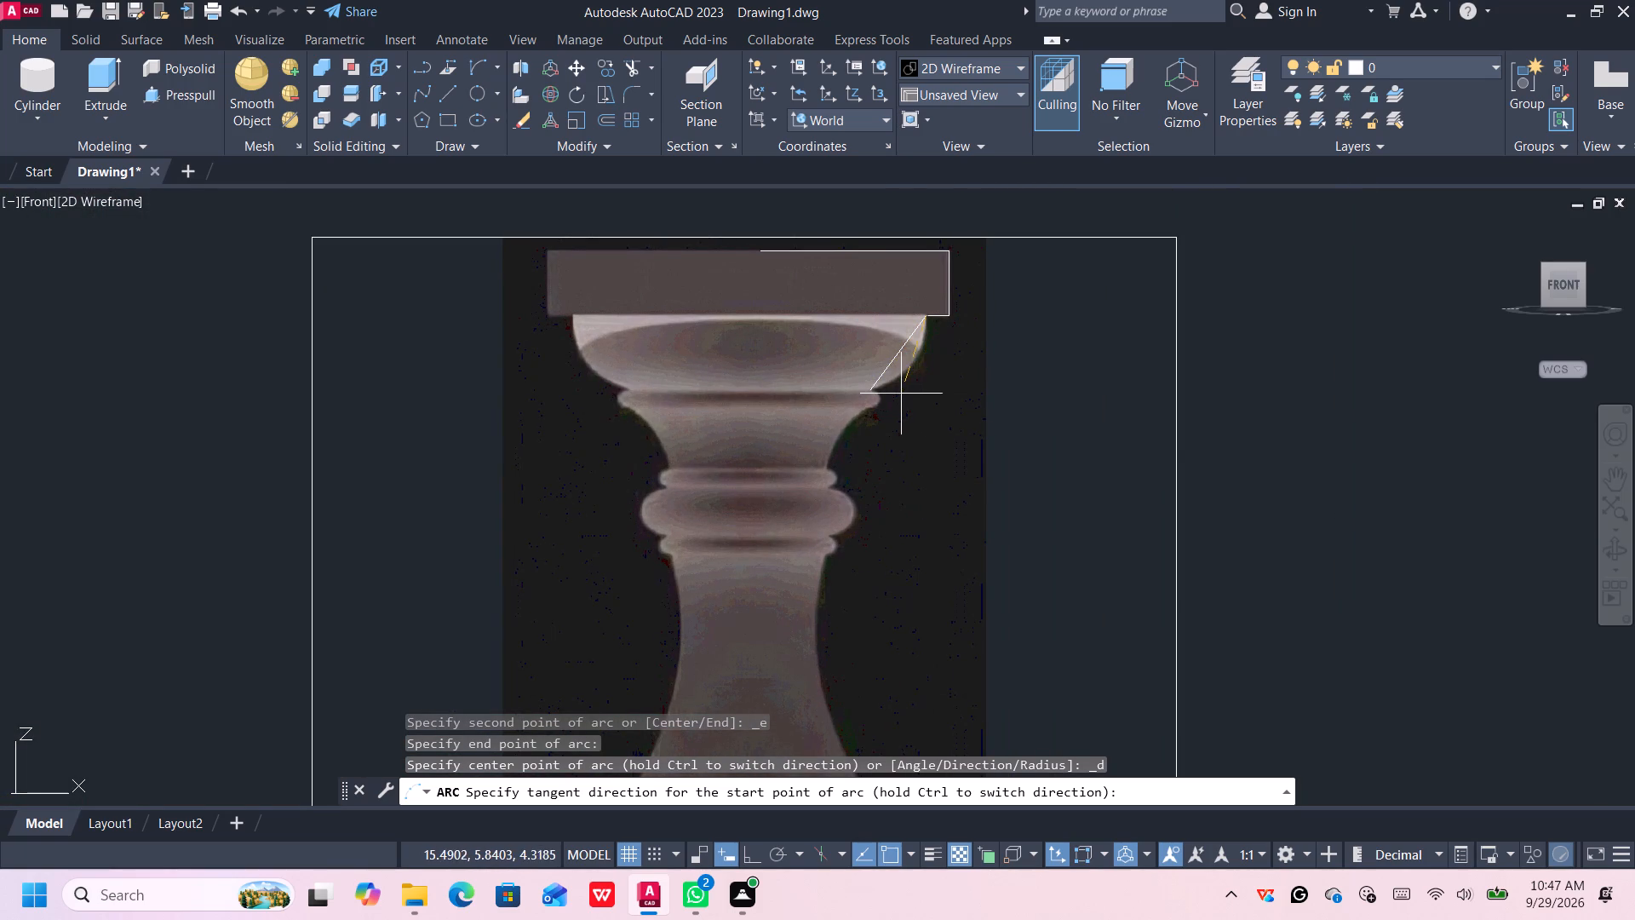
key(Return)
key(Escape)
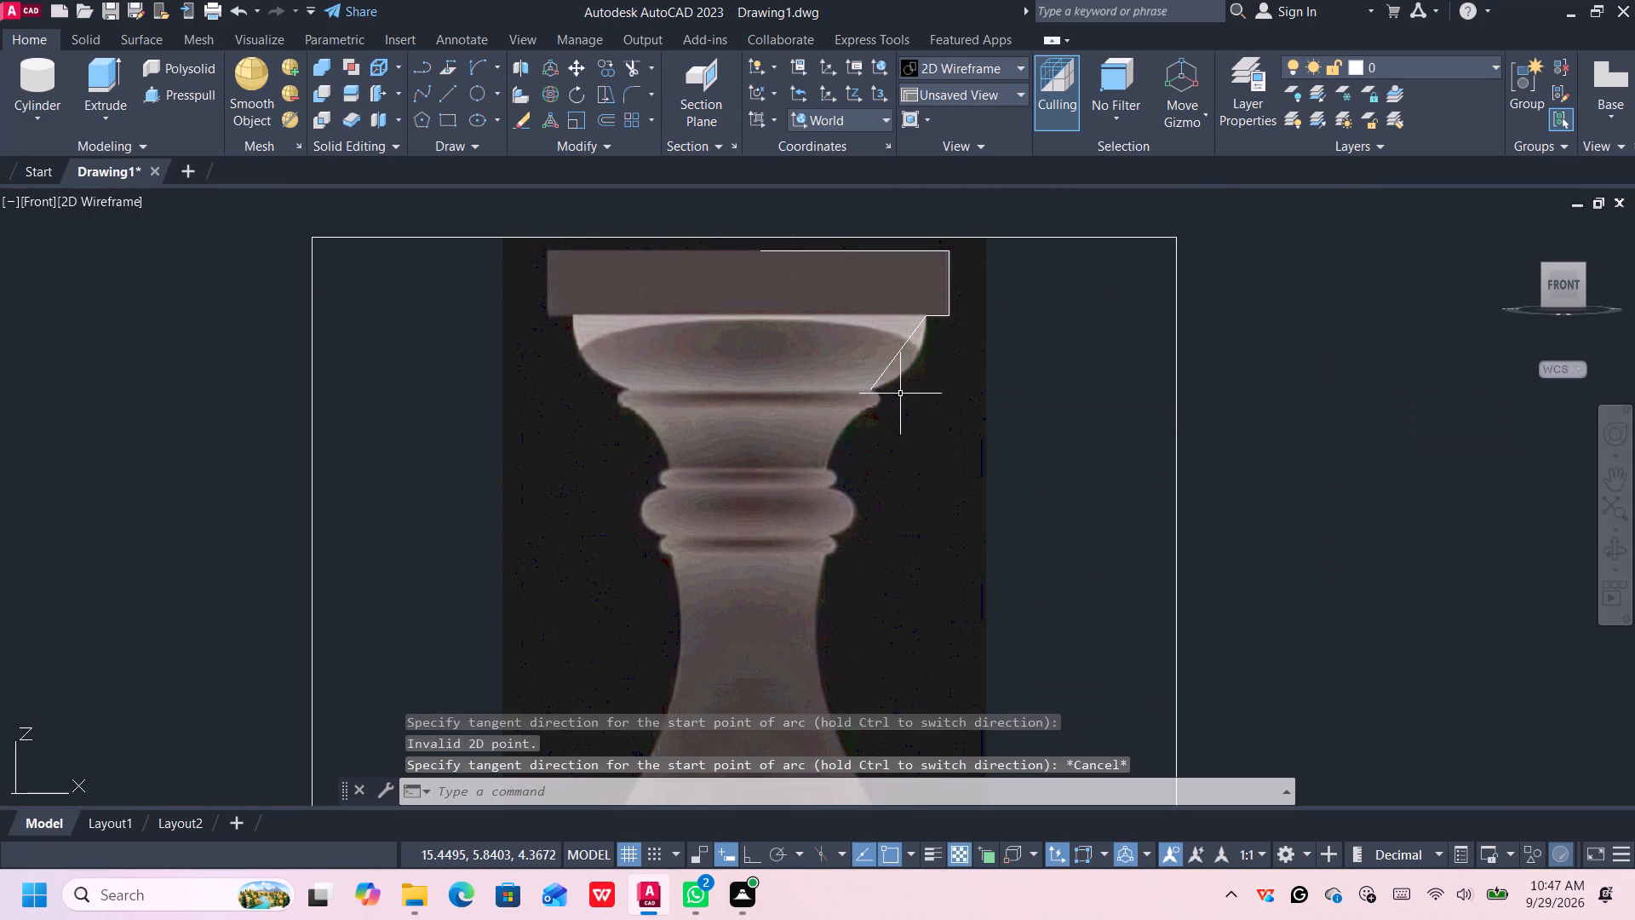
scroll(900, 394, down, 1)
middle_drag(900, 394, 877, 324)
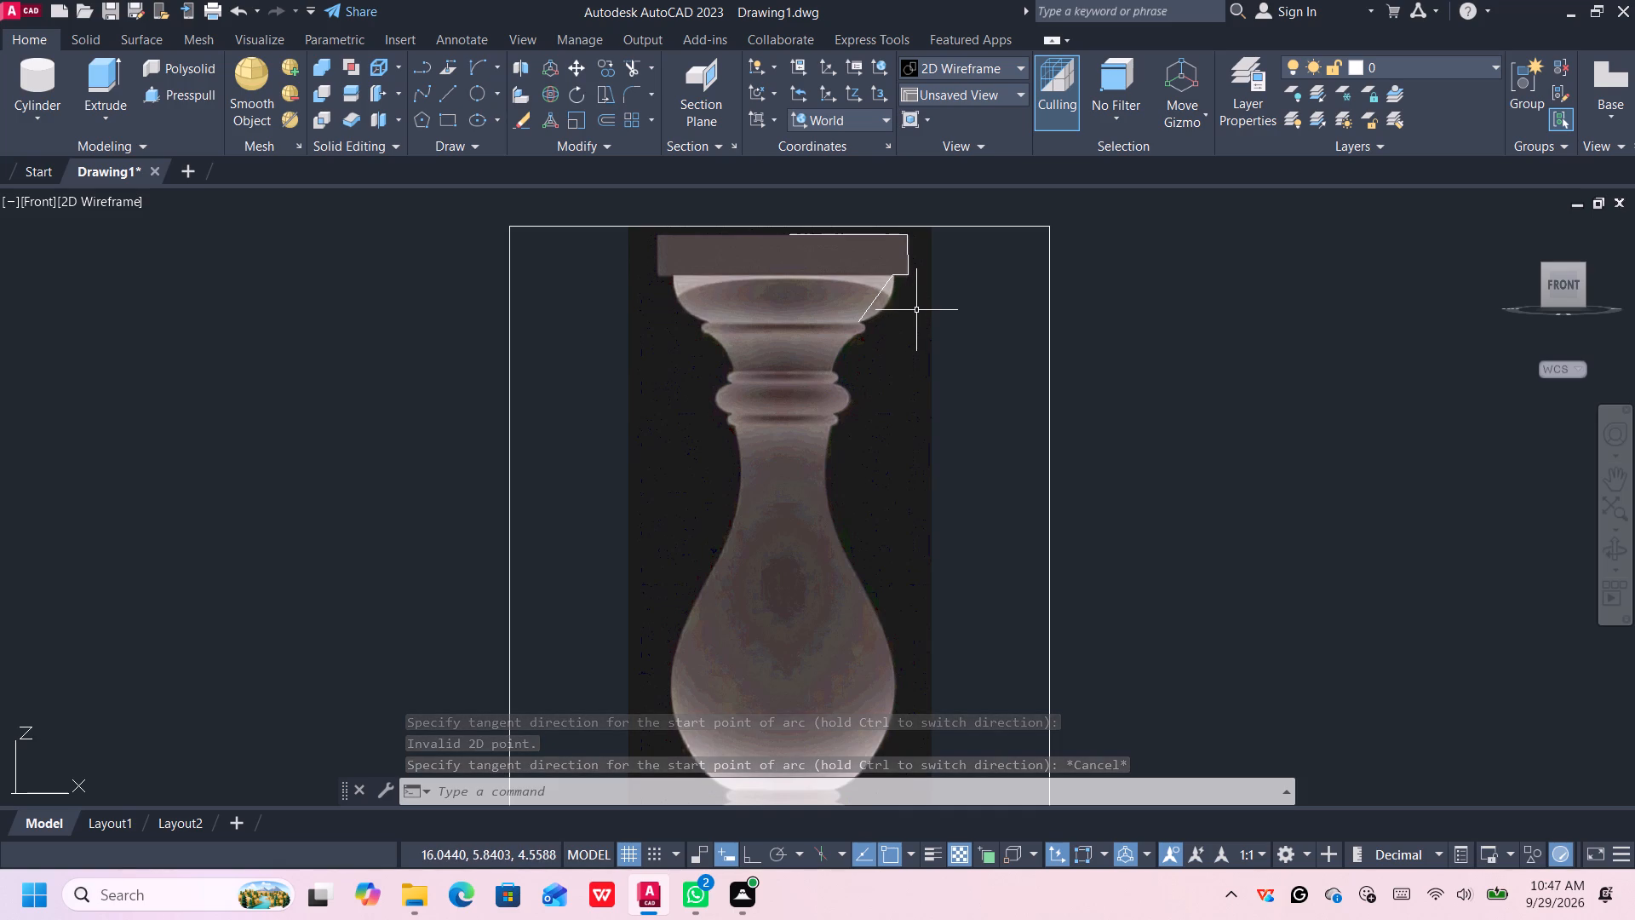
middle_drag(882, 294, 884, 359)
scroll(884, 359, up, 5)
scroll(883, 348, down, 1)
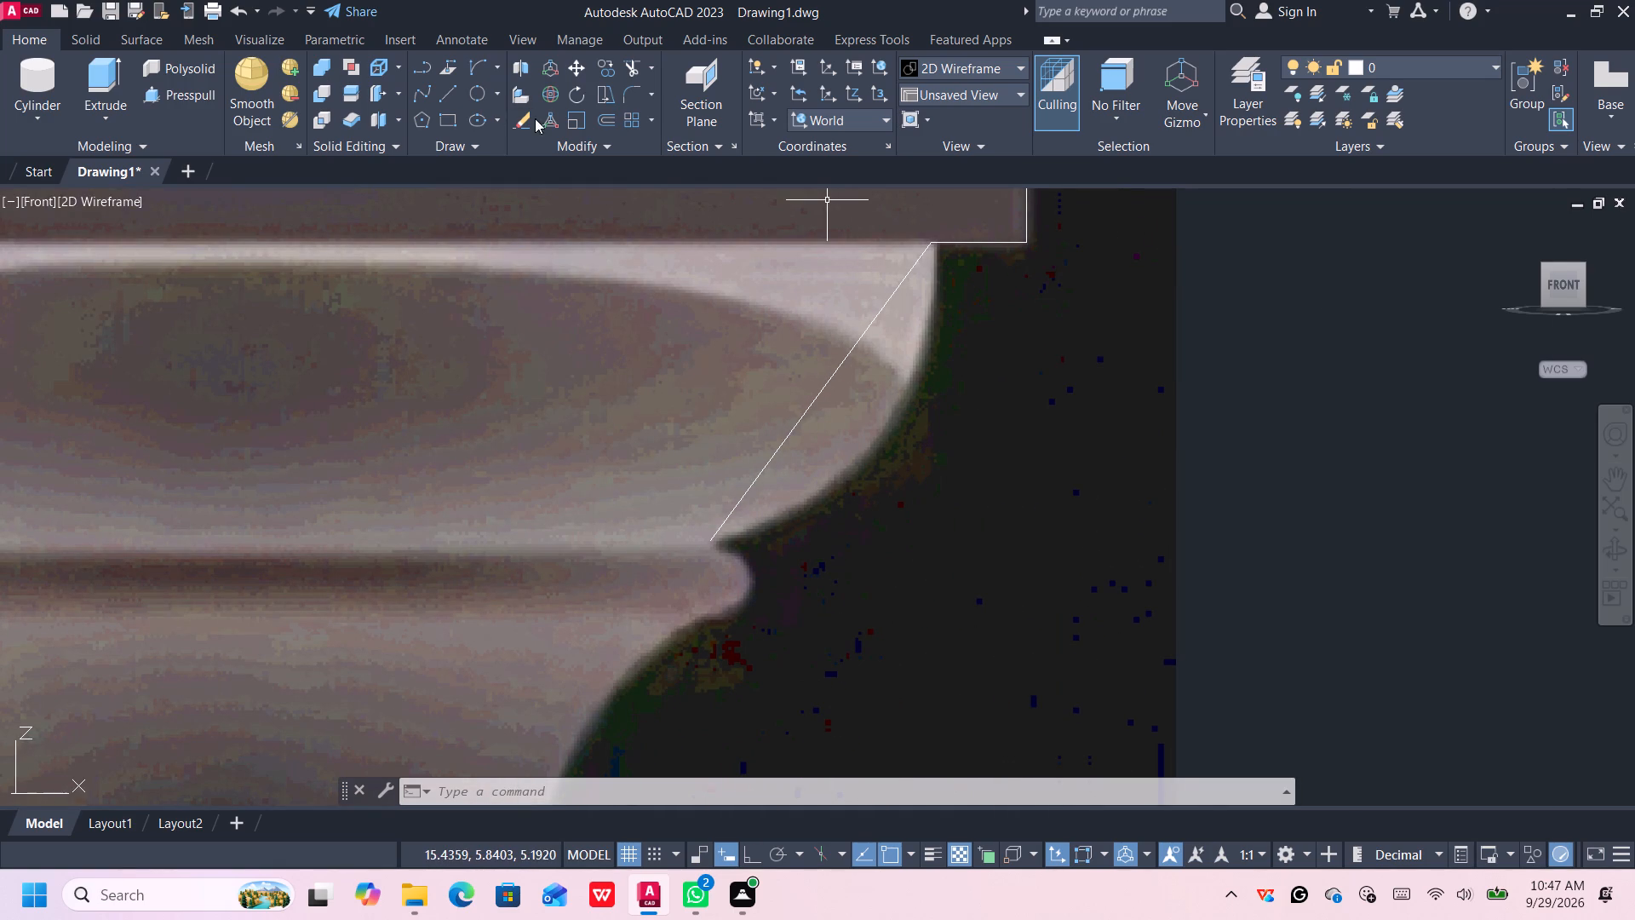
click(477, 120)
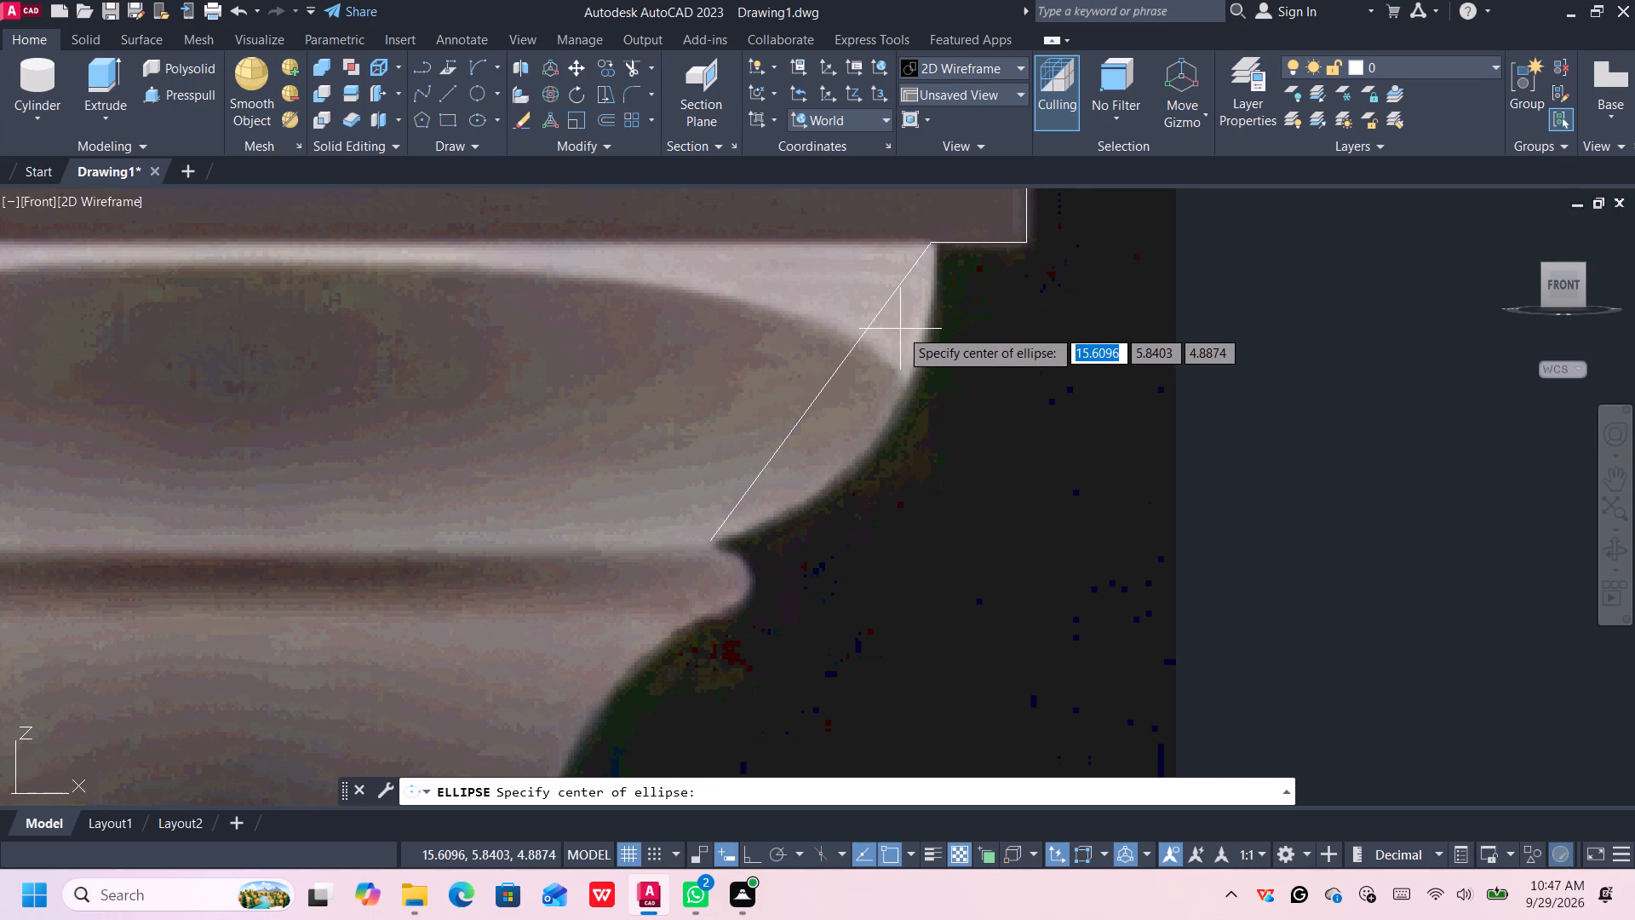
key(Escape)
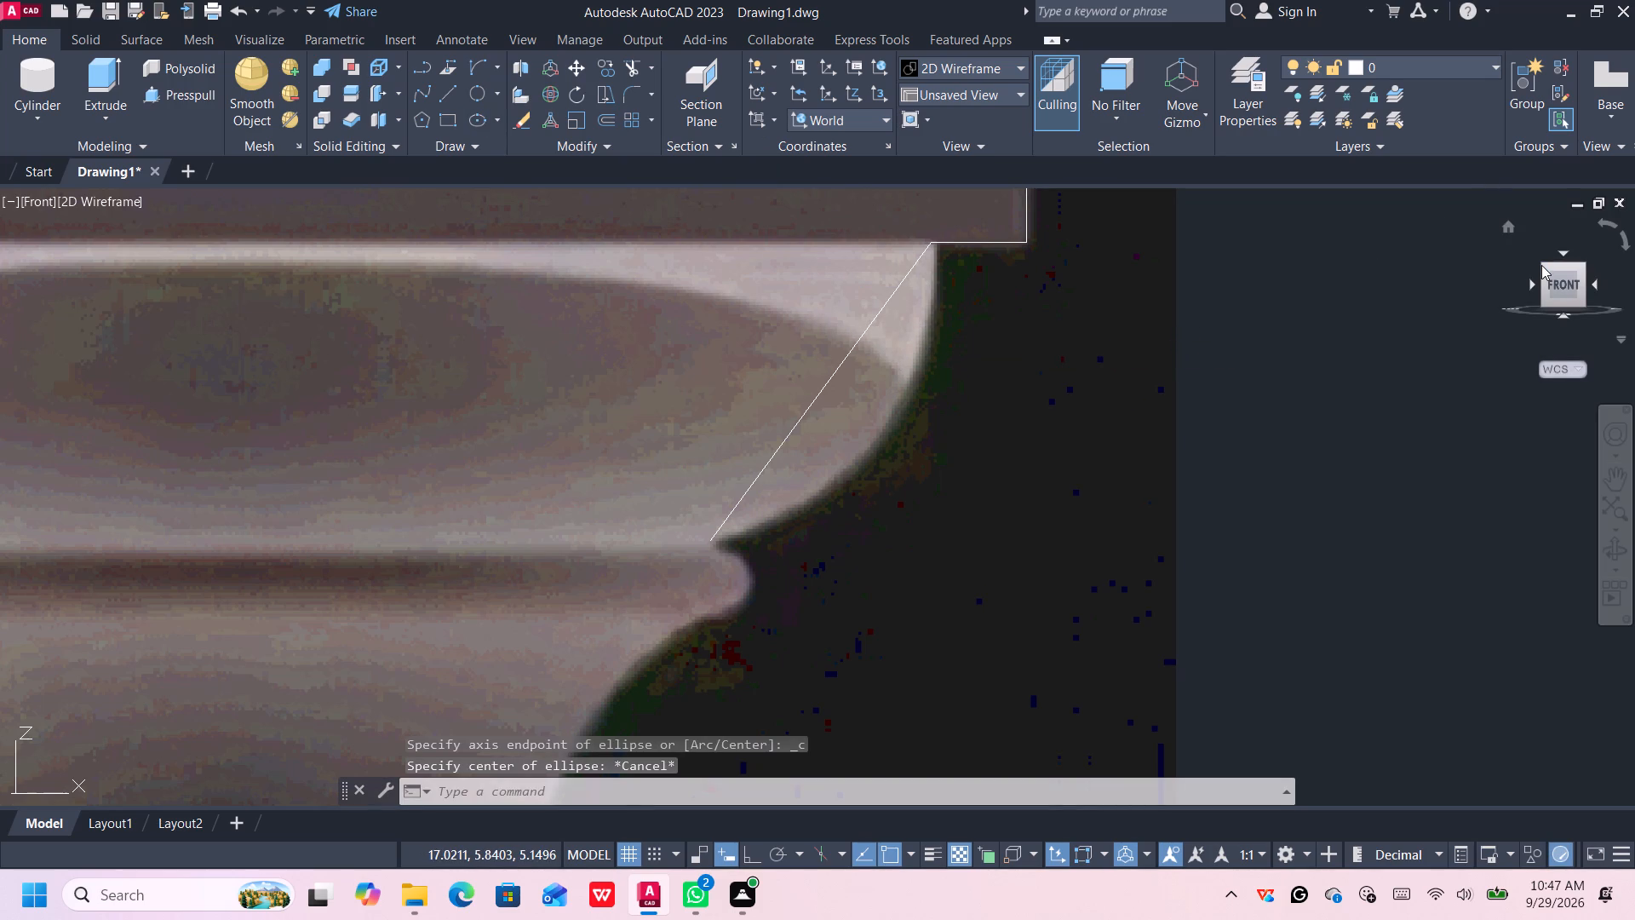
In the SW Isometric view, draw a Start, End, Direction arc using the diagonal line's upper end as start and lower end as end.
click(1544, 265)
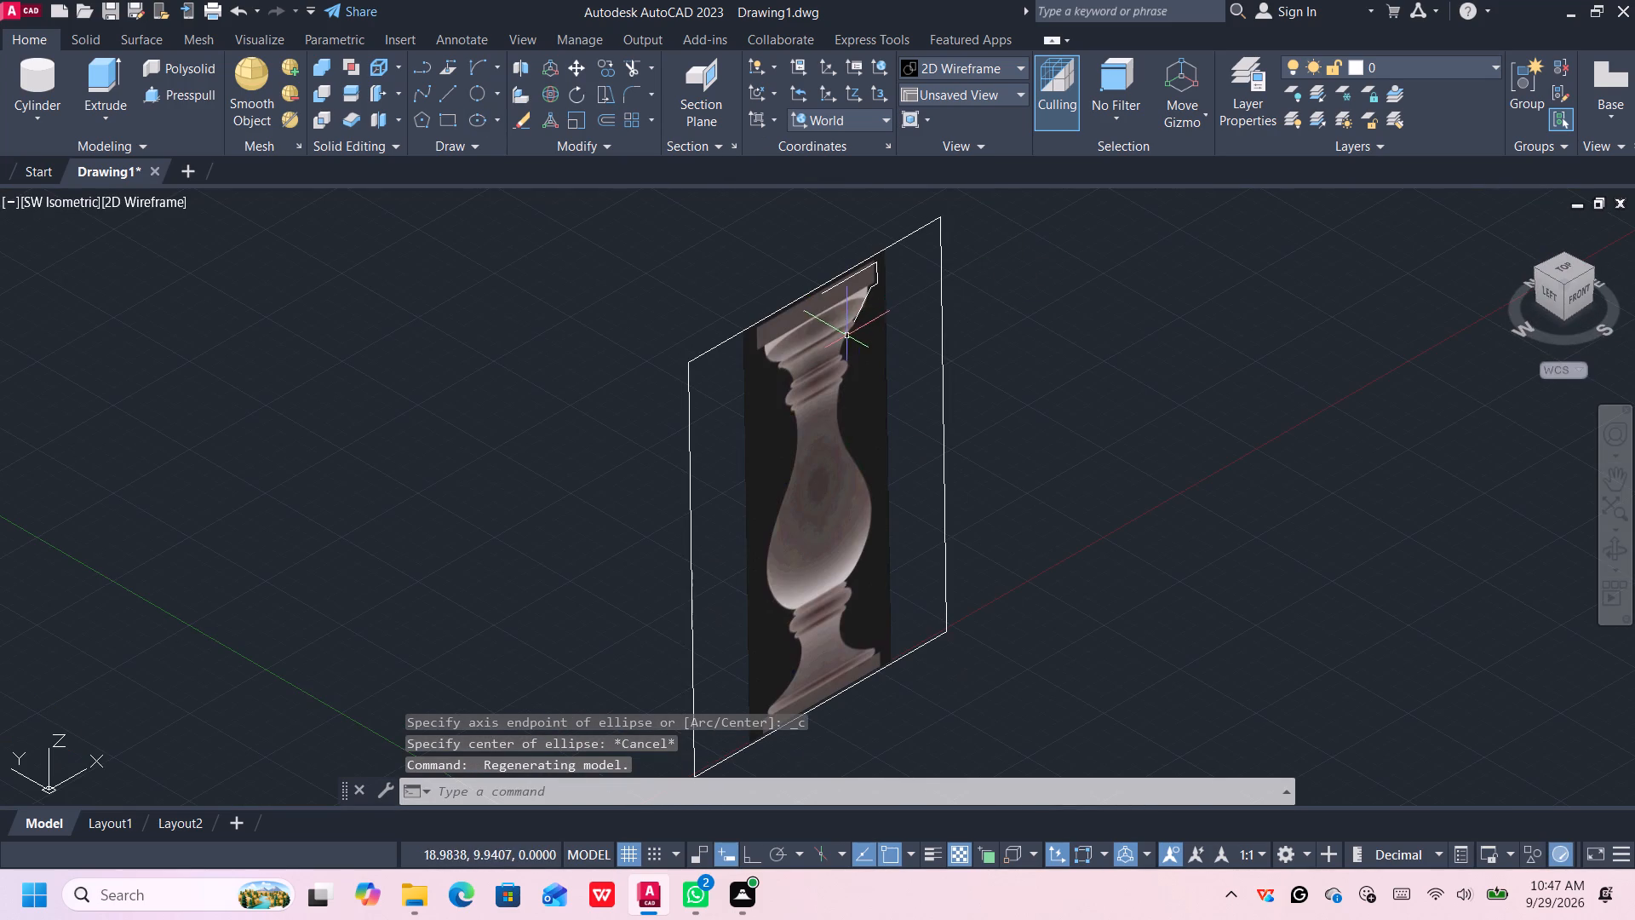
scroll(858, 325, up, 4)
middle_drag(864, 277, 902, 463)
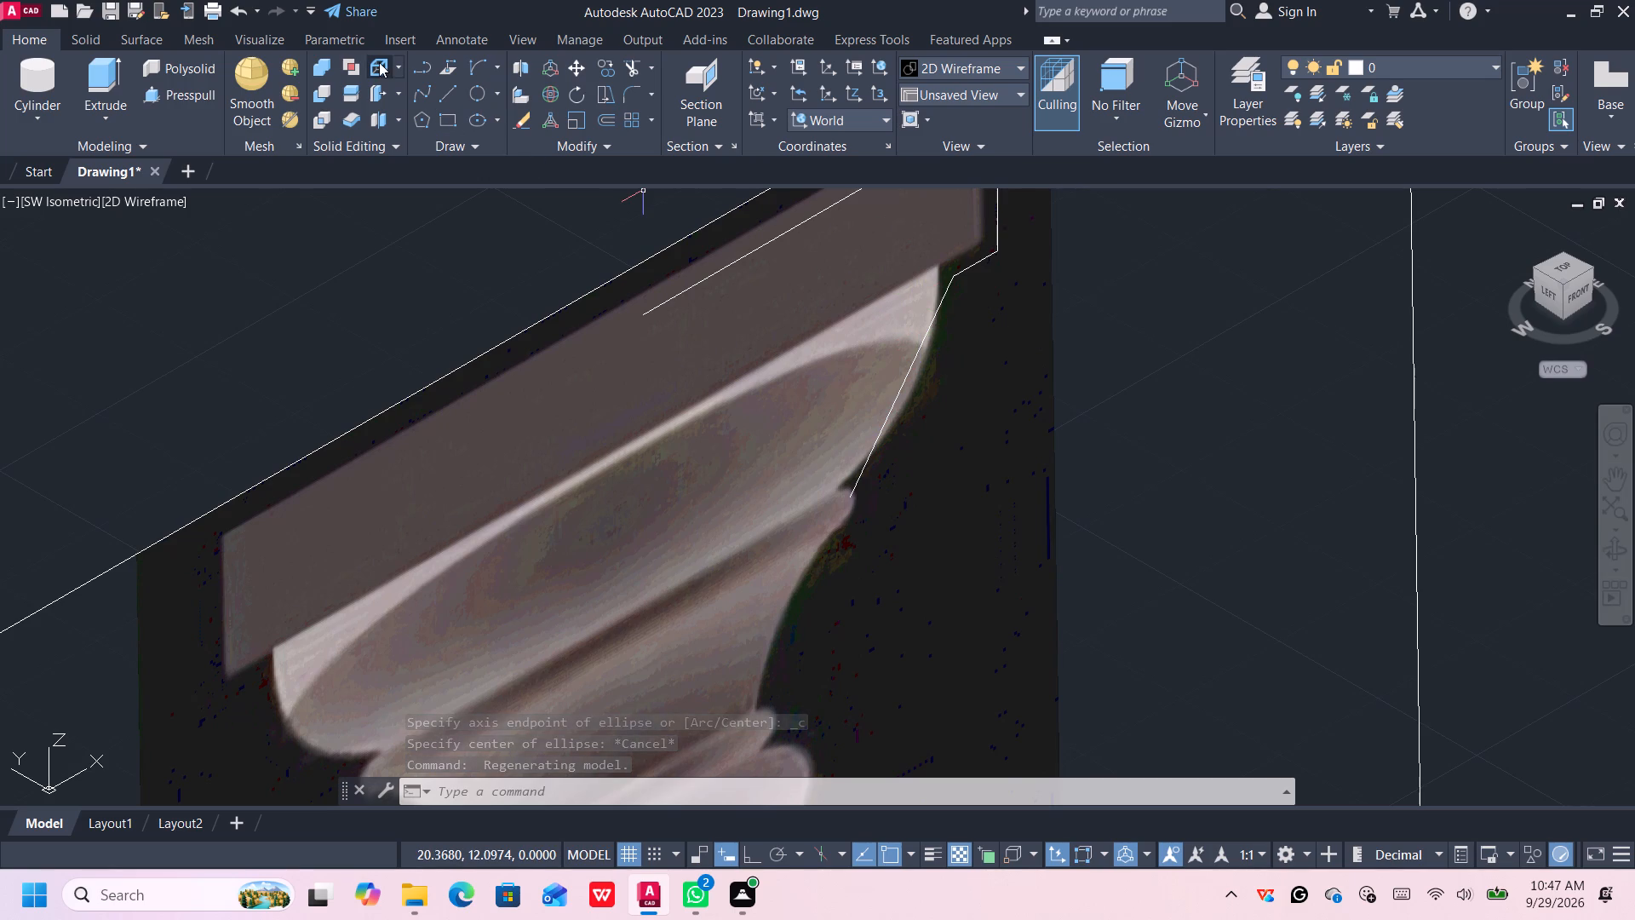
click(475, 63)
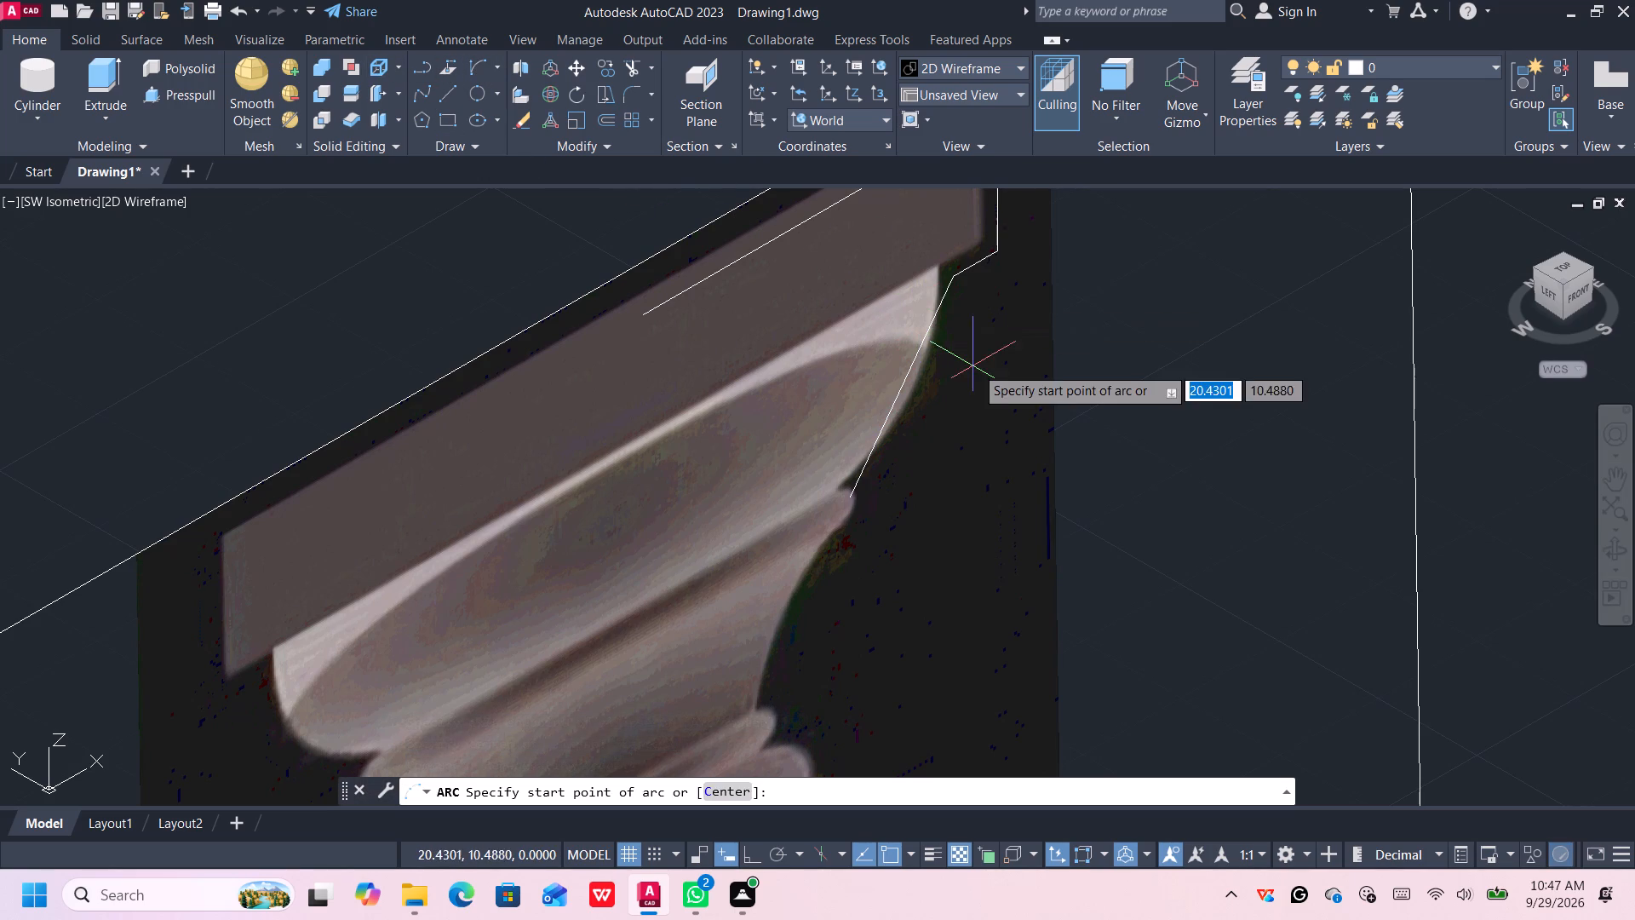
click(953, 280)
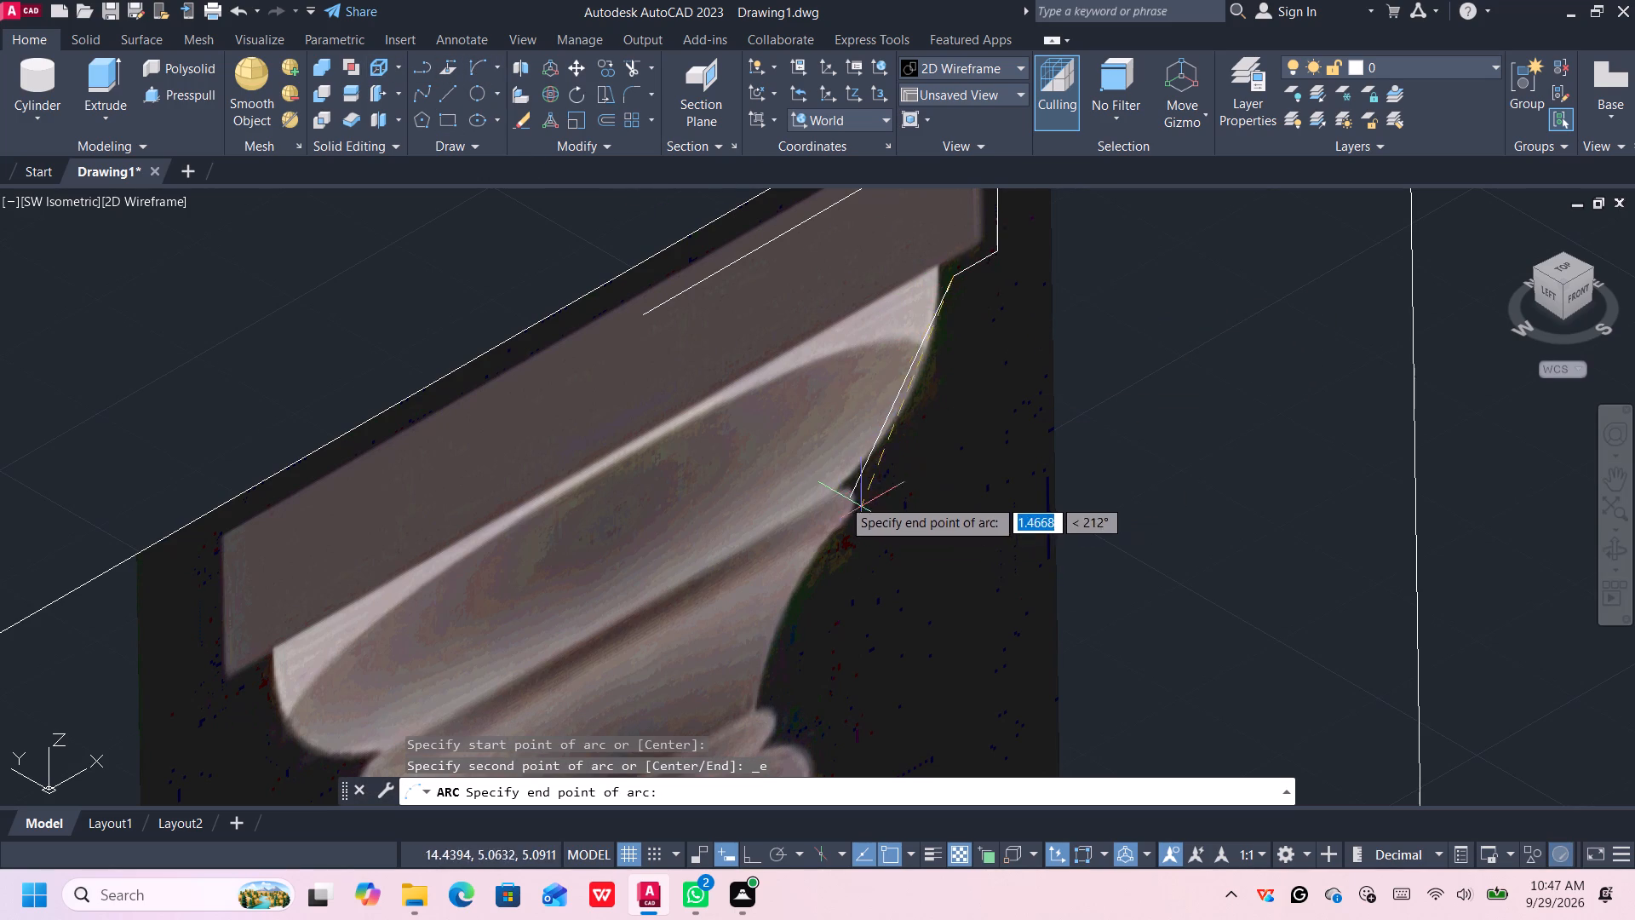
click(851, 497)
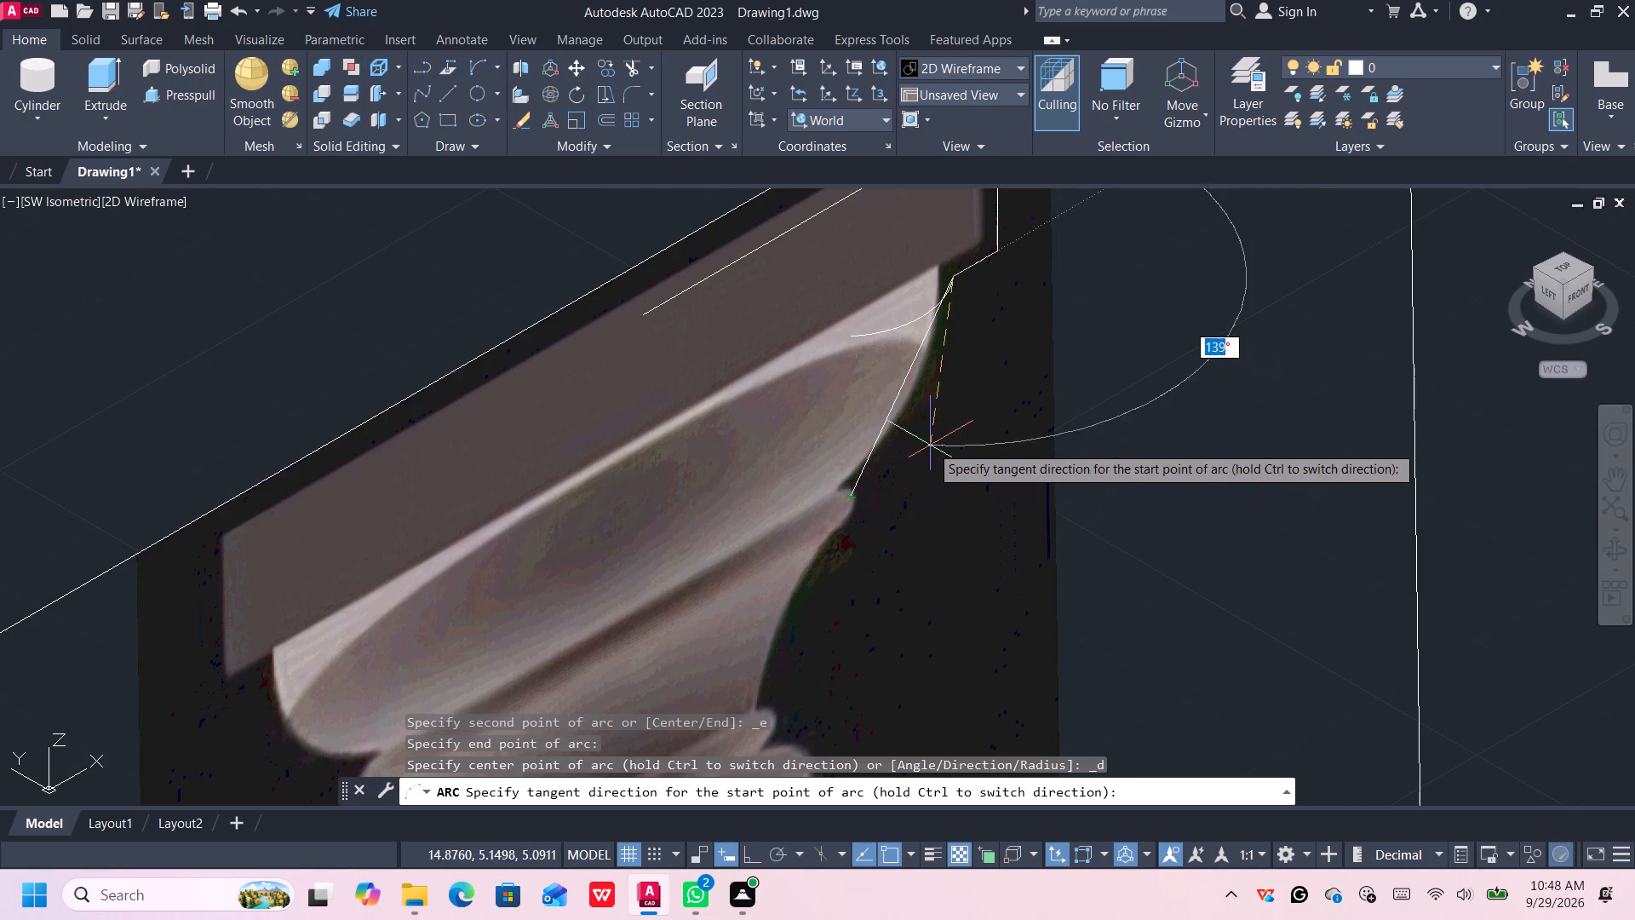
click(1020, 525)
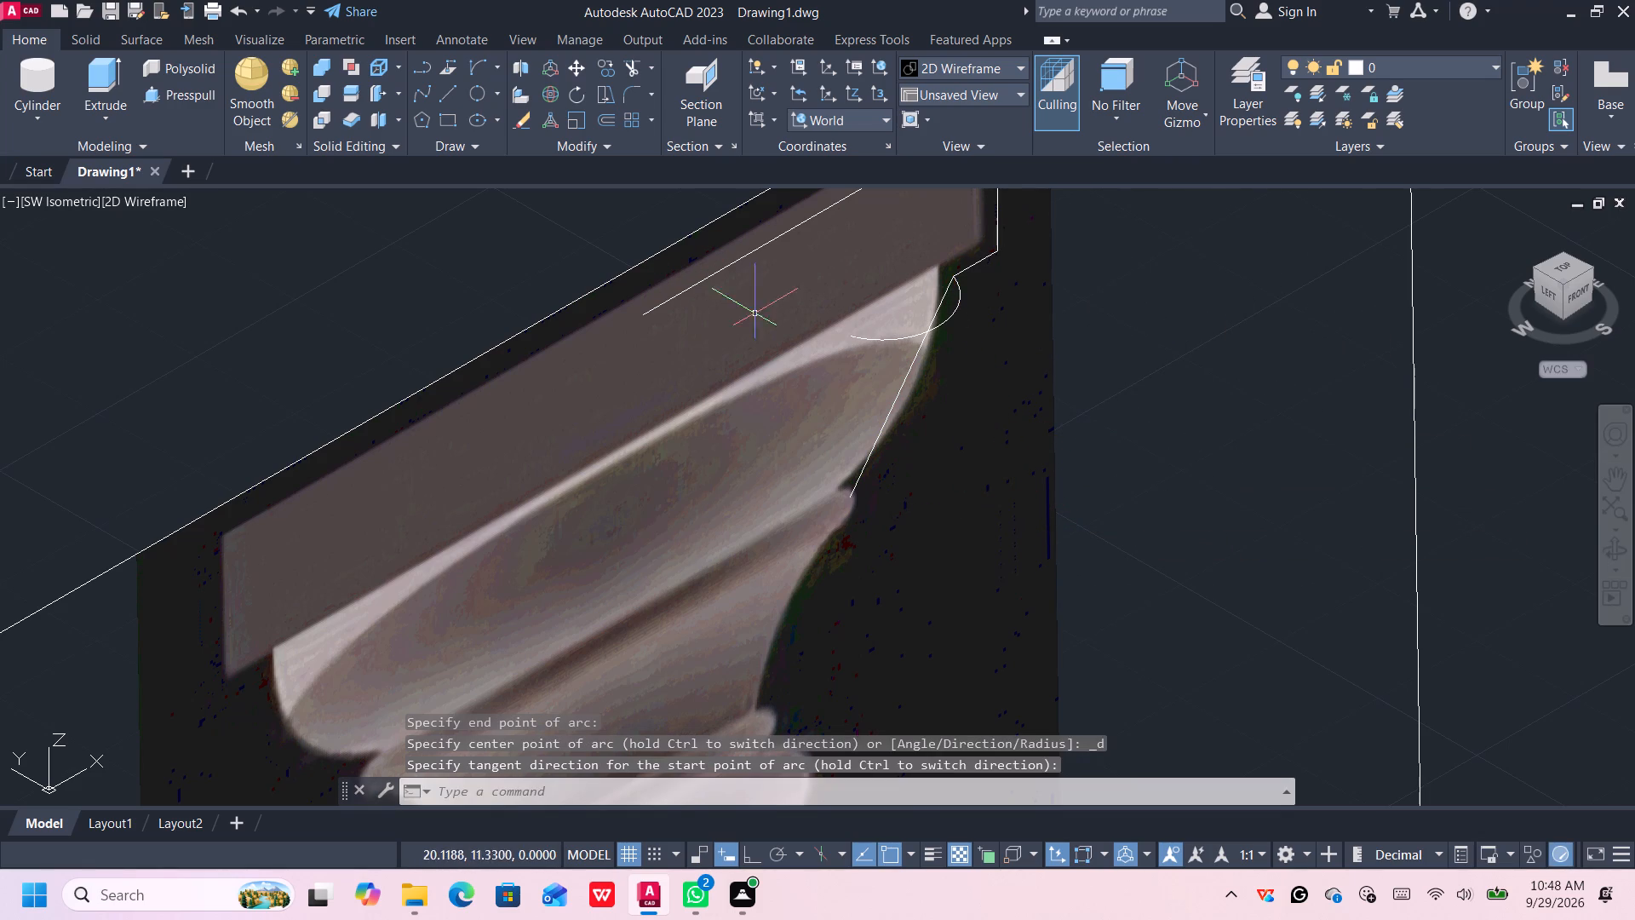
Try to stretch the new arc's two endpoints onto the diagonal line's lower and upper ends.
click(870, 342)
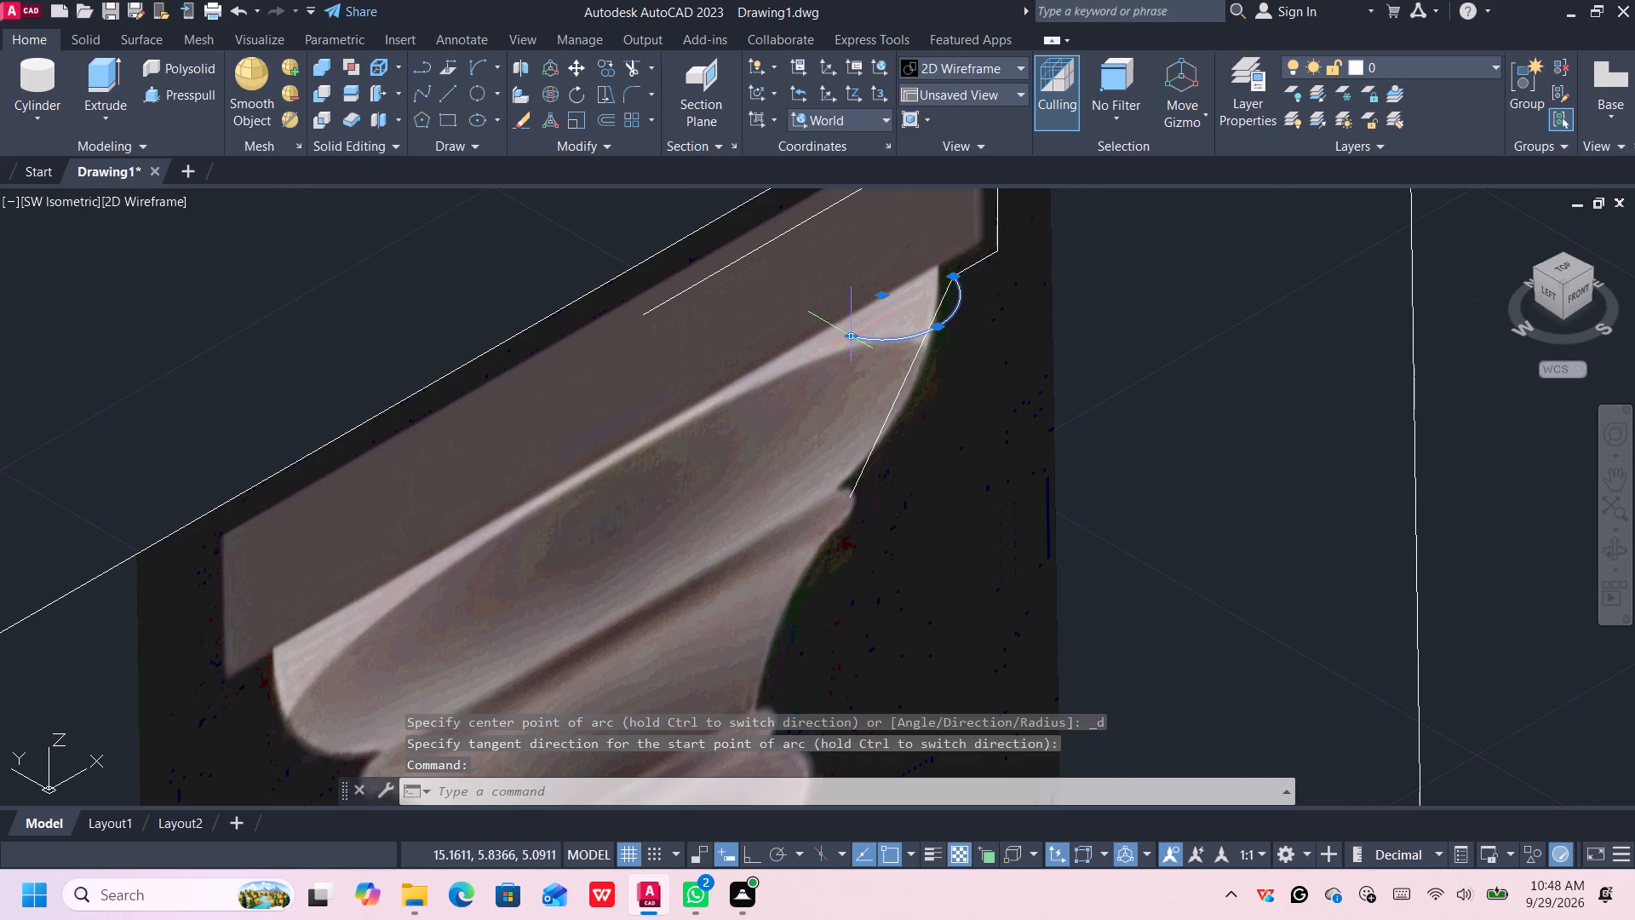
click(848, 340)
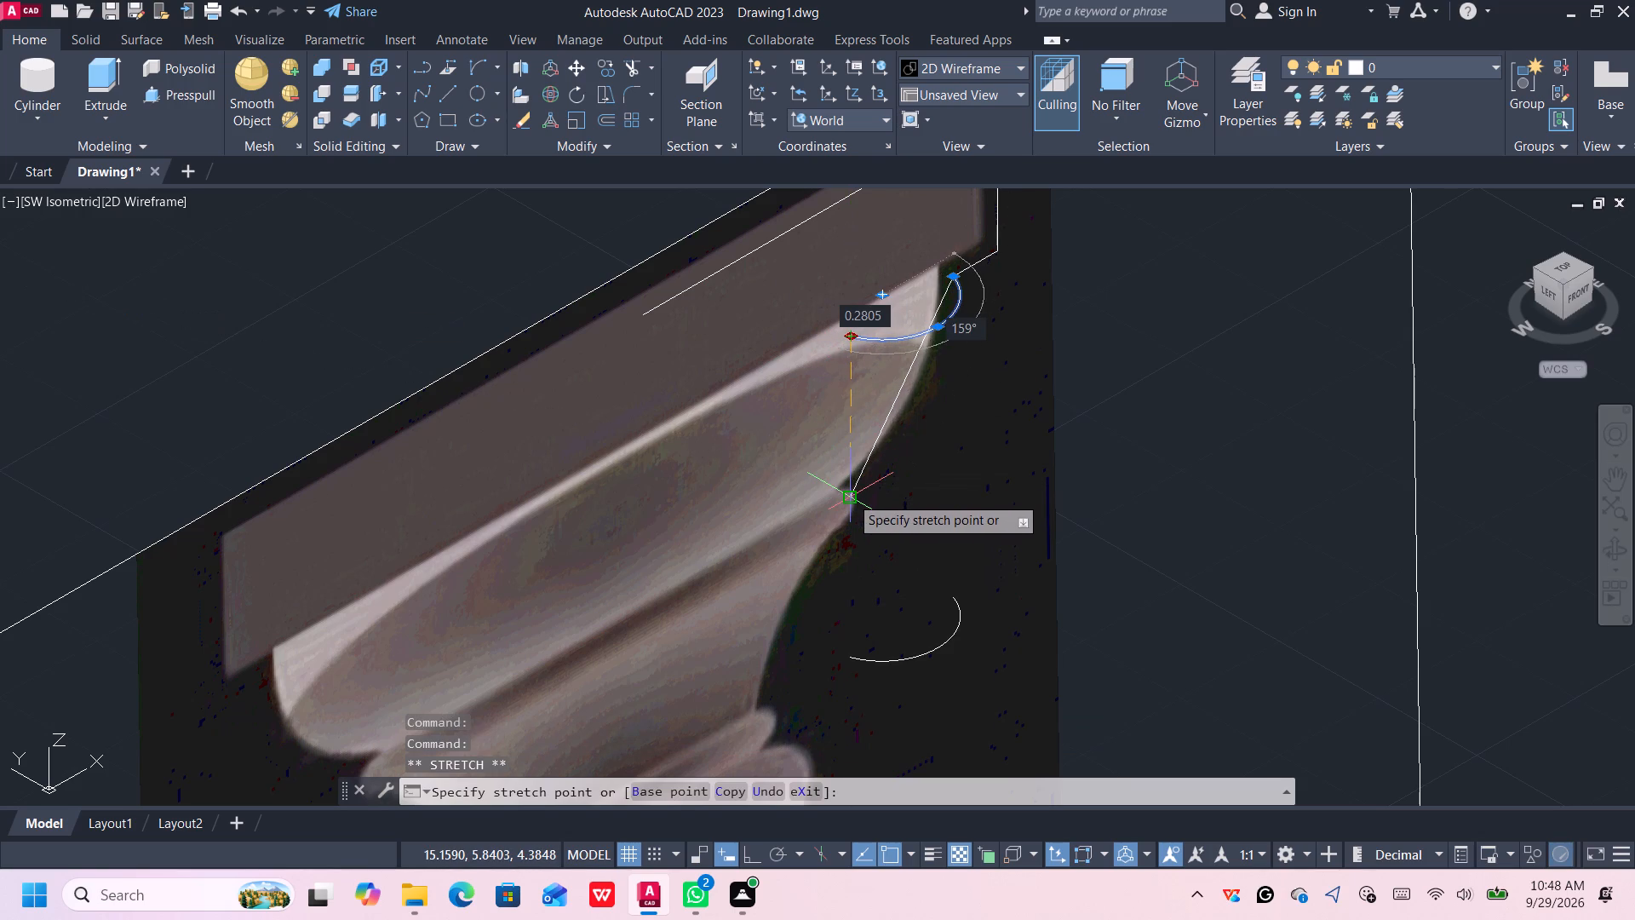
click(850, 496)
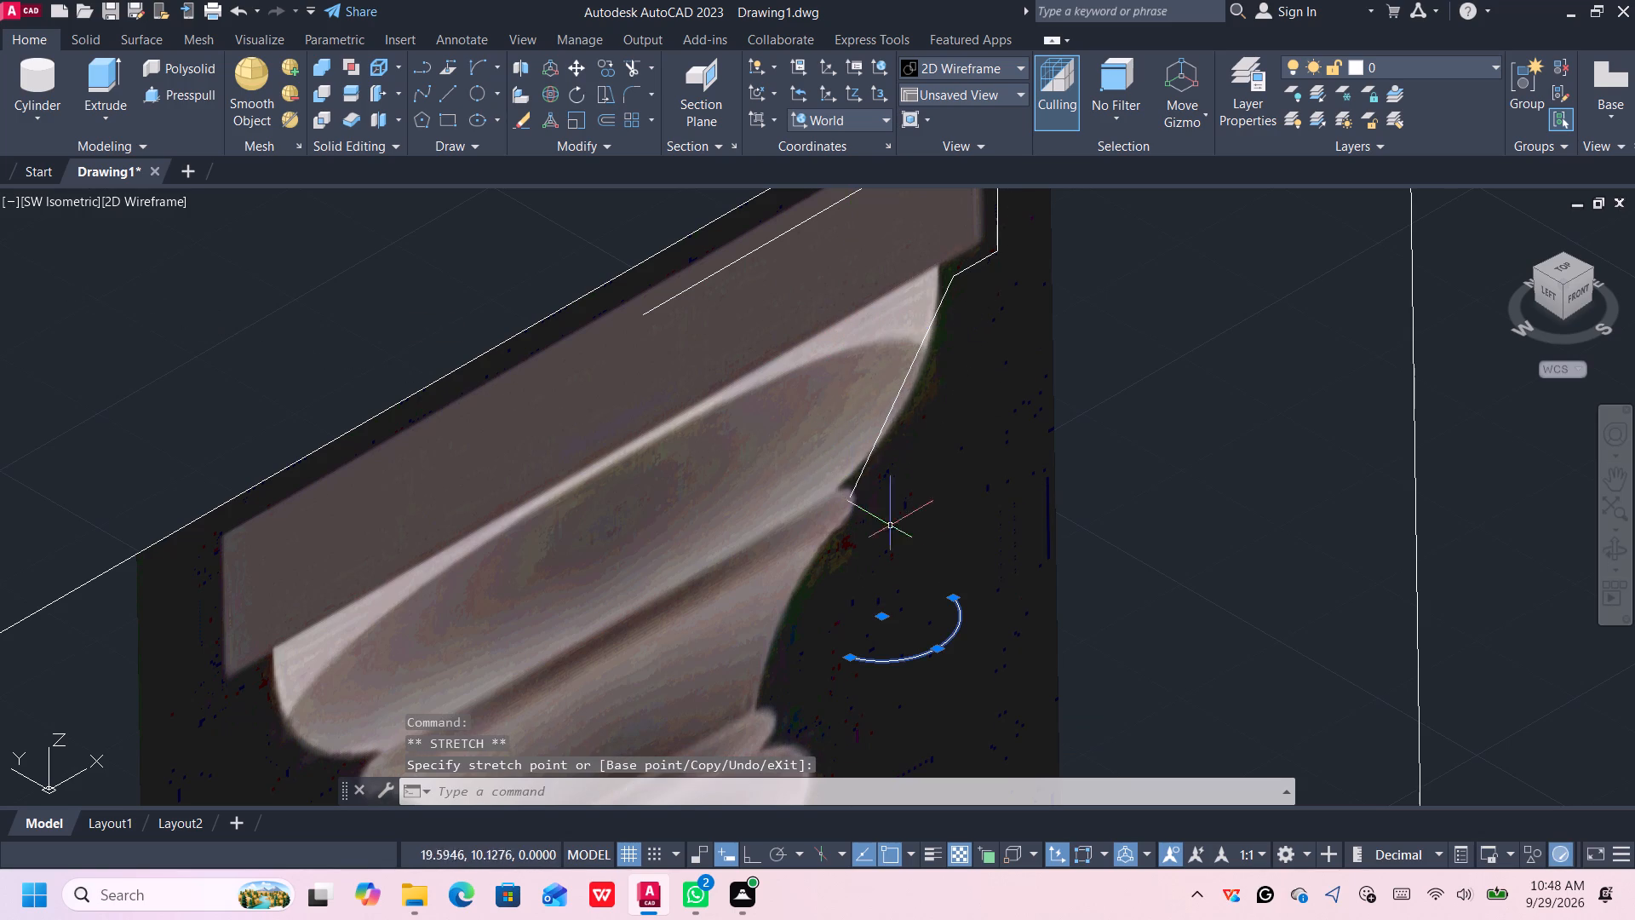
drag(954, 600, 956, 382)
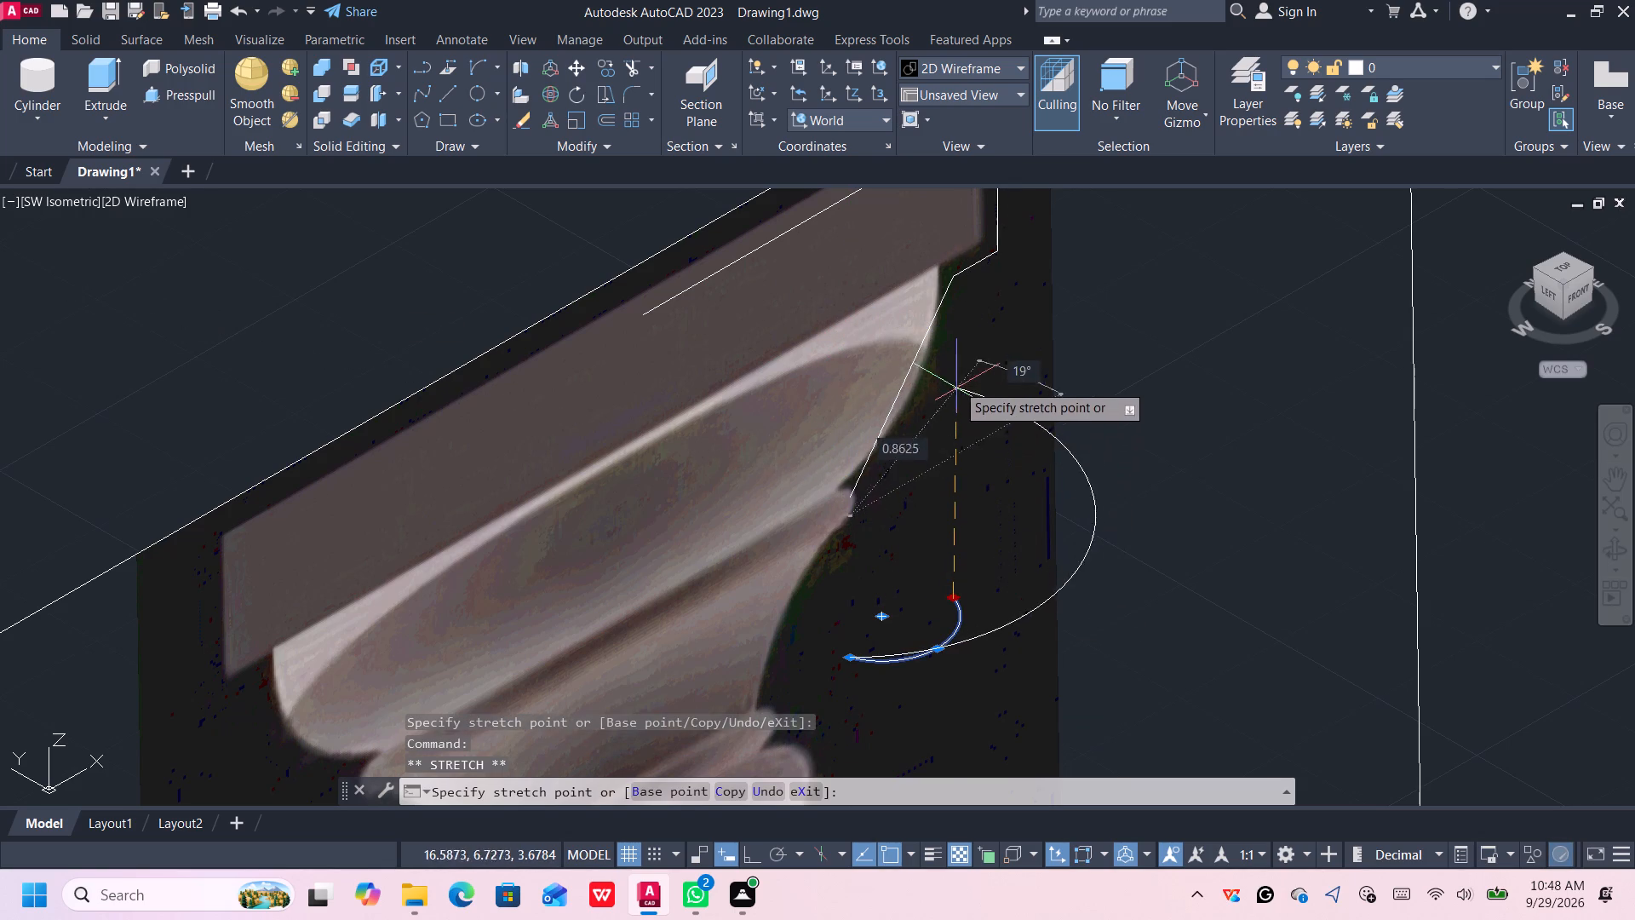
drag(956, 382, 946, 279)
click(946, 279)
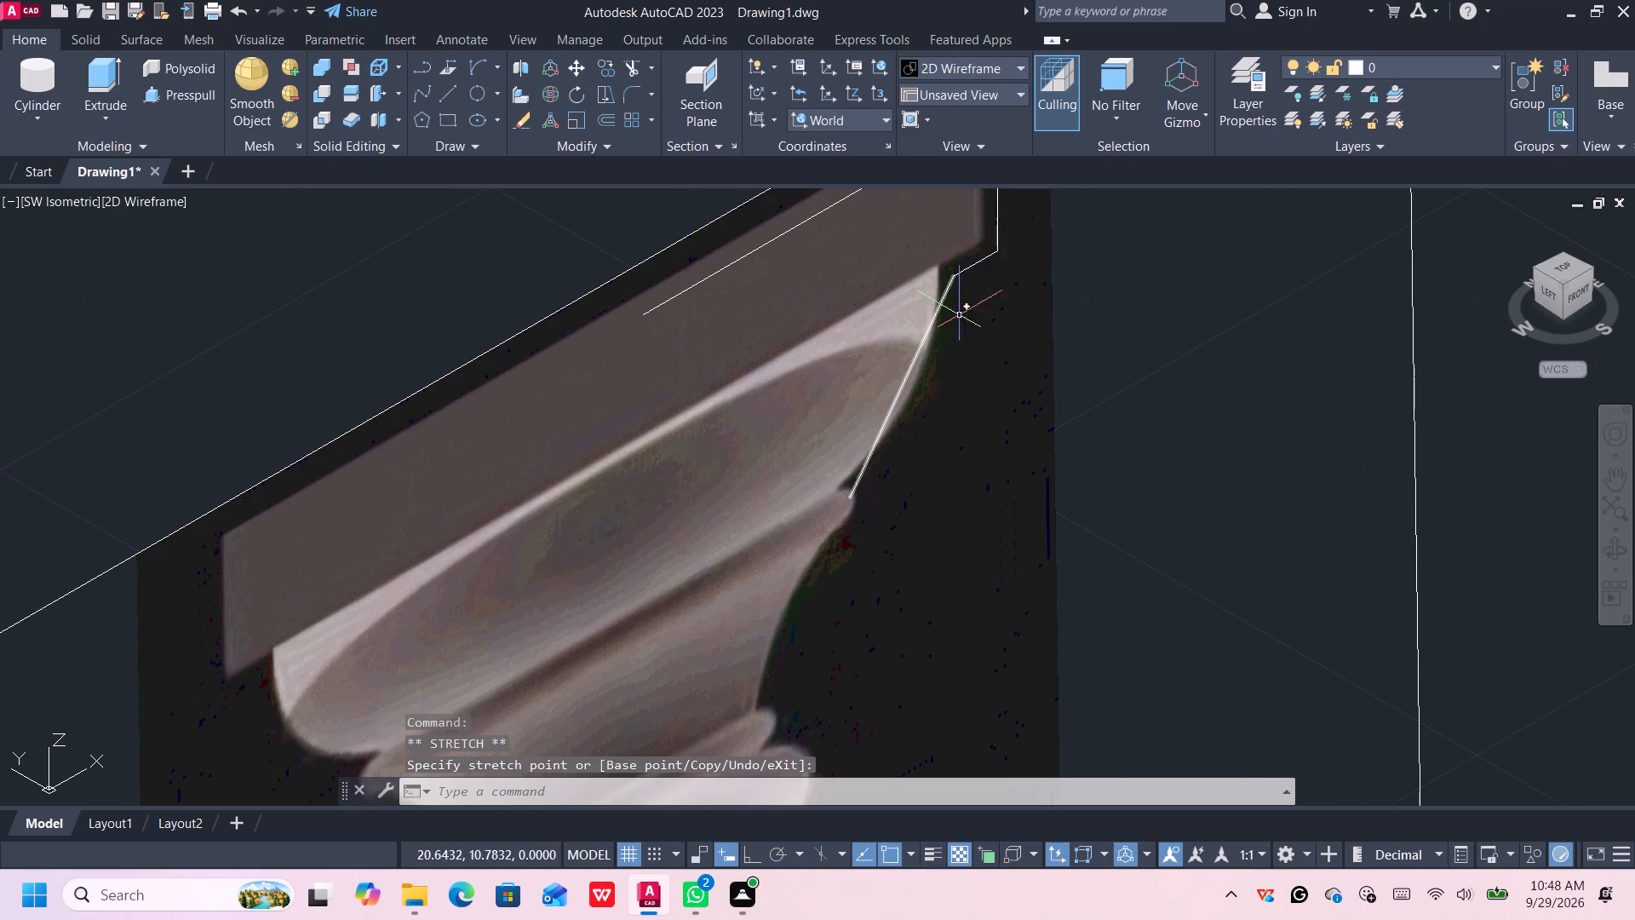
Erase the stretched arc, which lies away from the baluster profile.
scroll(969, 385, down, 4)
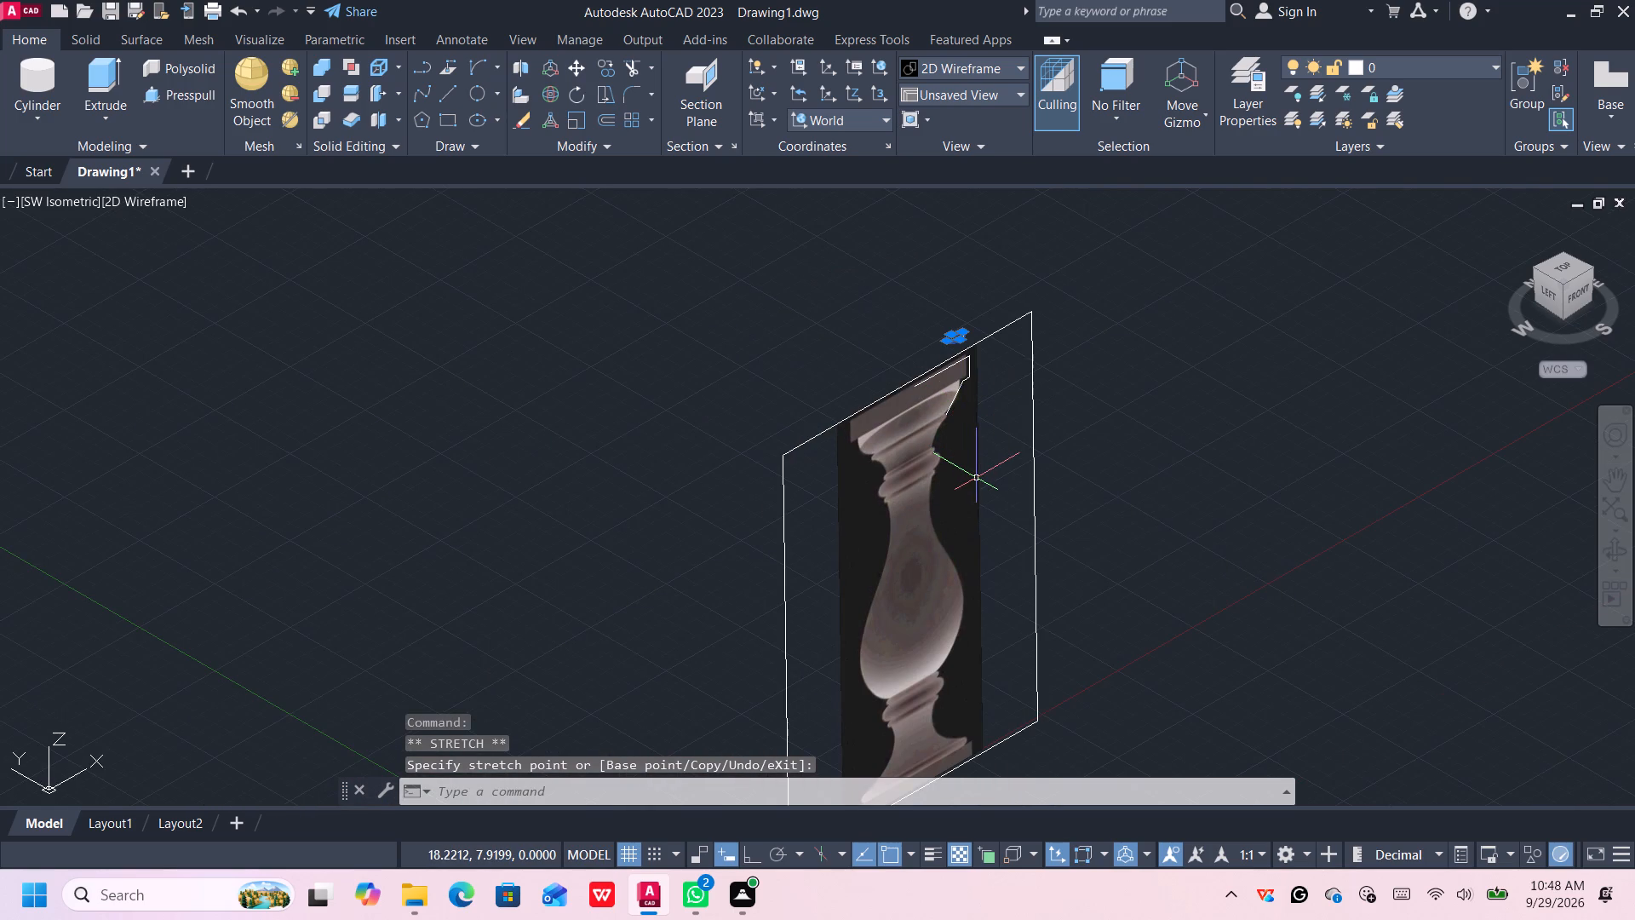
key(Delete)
Draw a two-point circle using the diagonal line's lower and upper ends as the diameter points.
scroll(956, 424, up, 3)
middle_drag(953, 423, 948, 425)
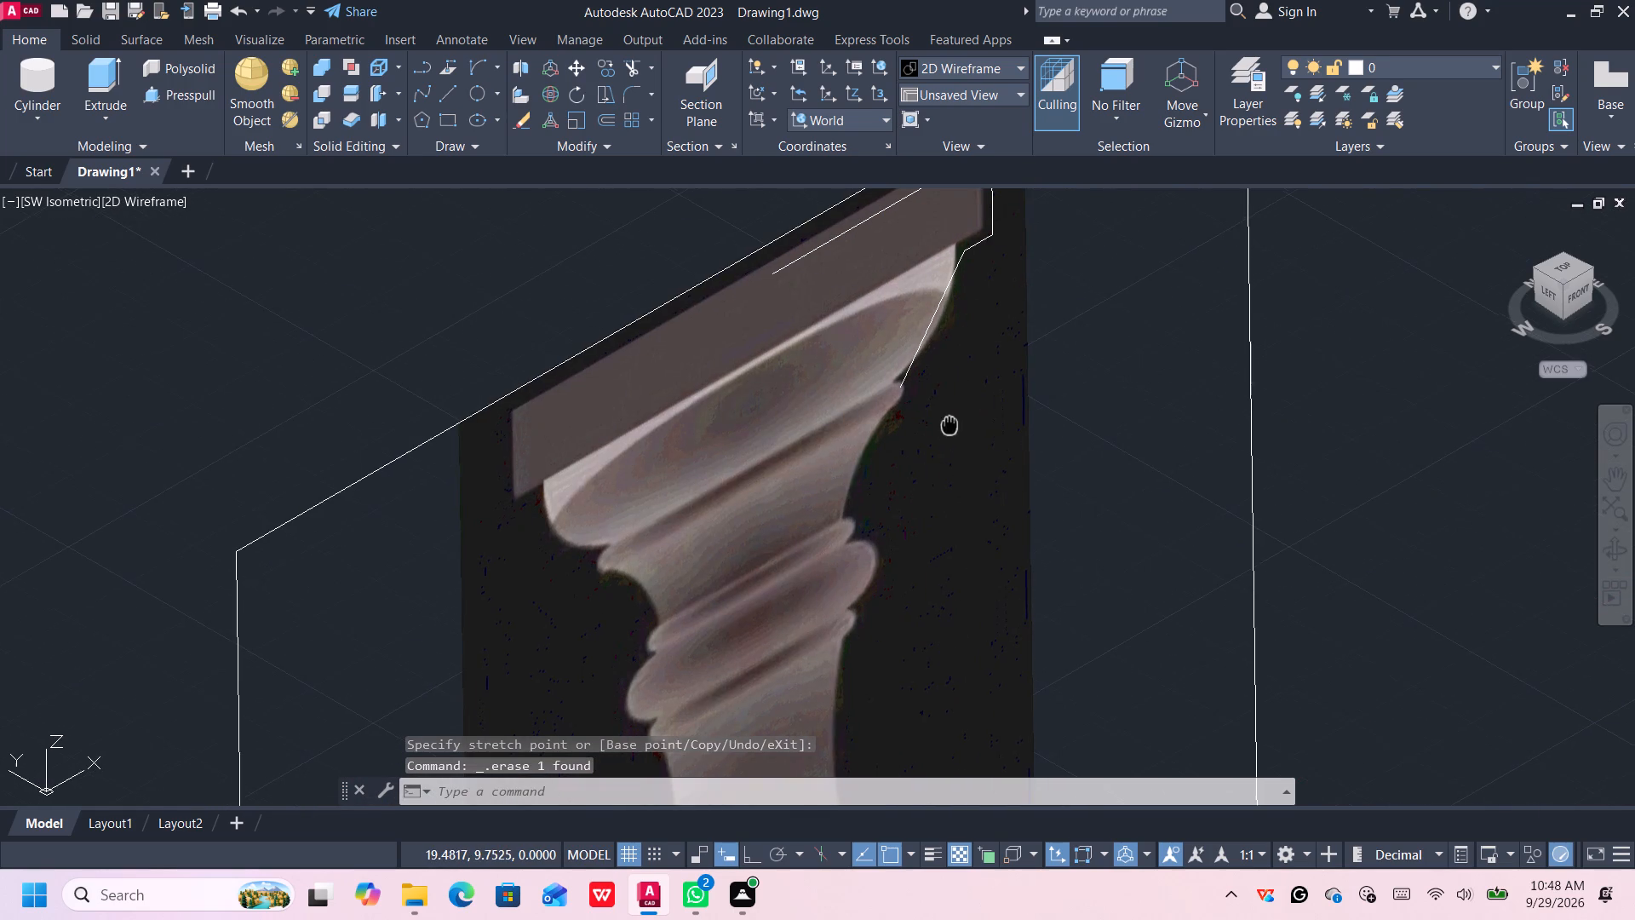
middle_drag(948, 425, 924, 425)
click(475, 89)
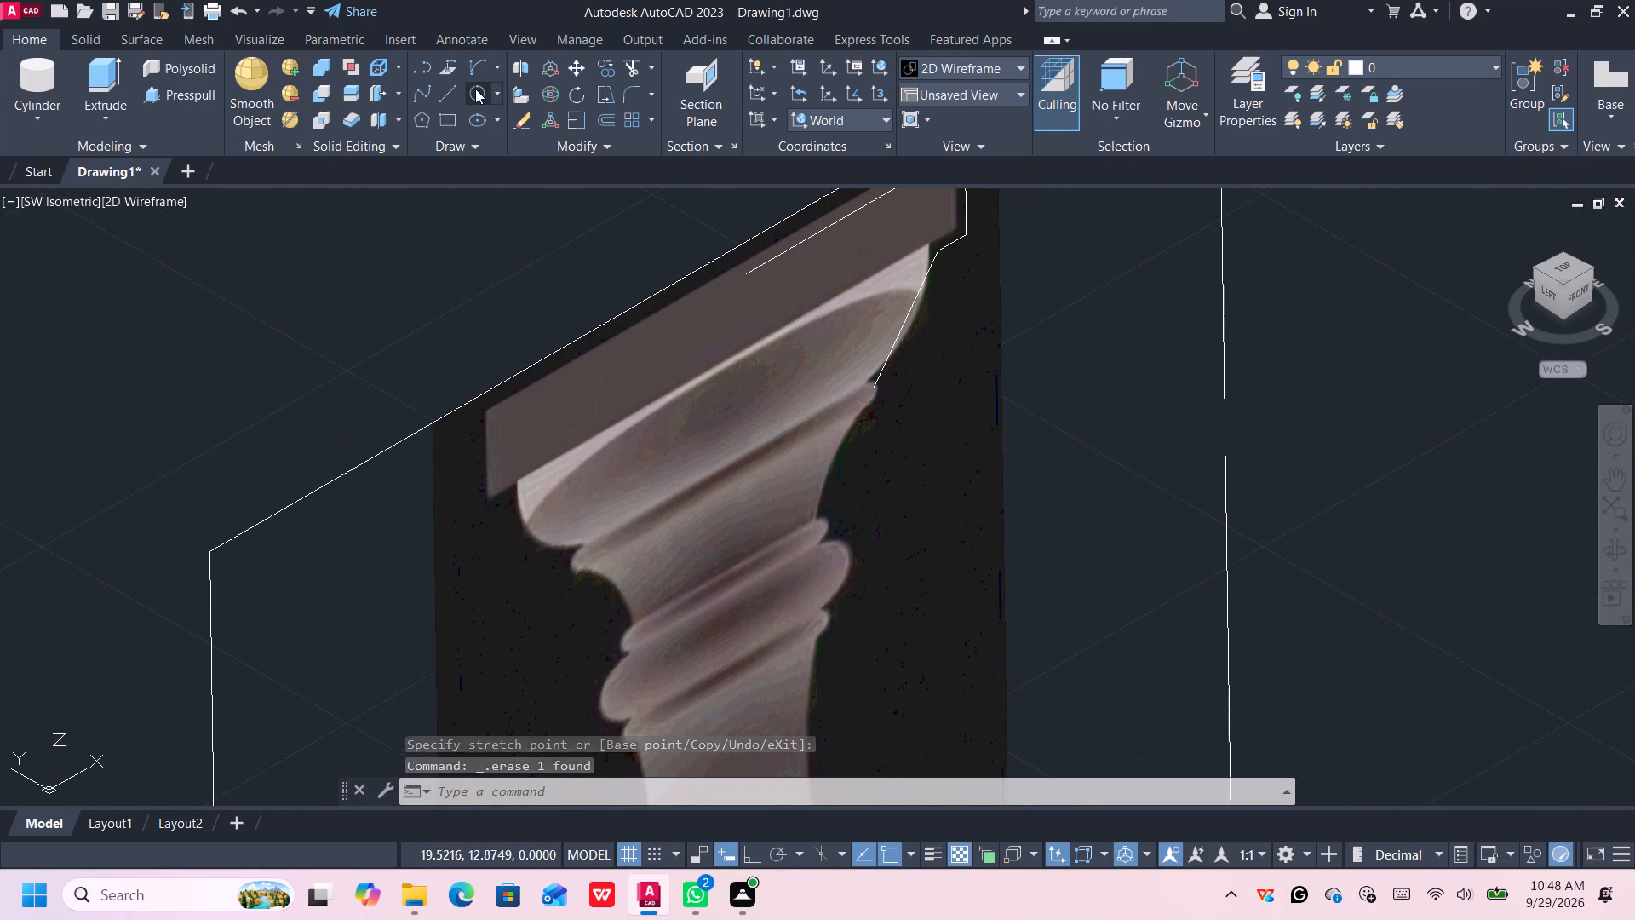
click(873, 387)
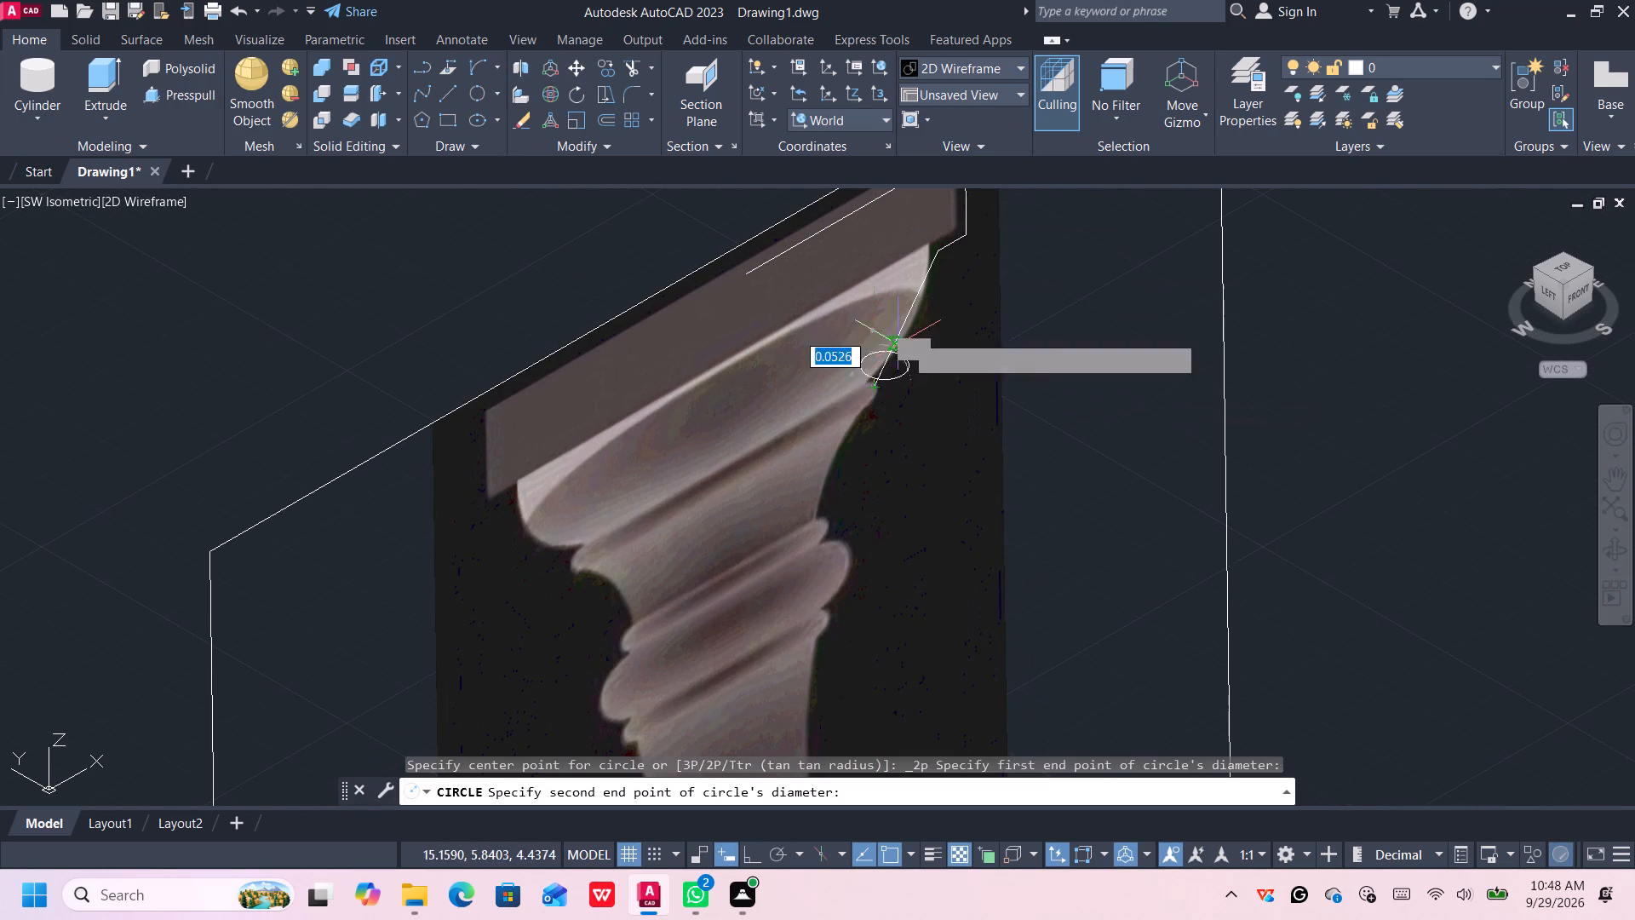
click(941, 246)
Rotate the flat circle in 3D about the X axis through its centre so it stands upright near the underlay plane.
scroll(900, 344, up, 1)
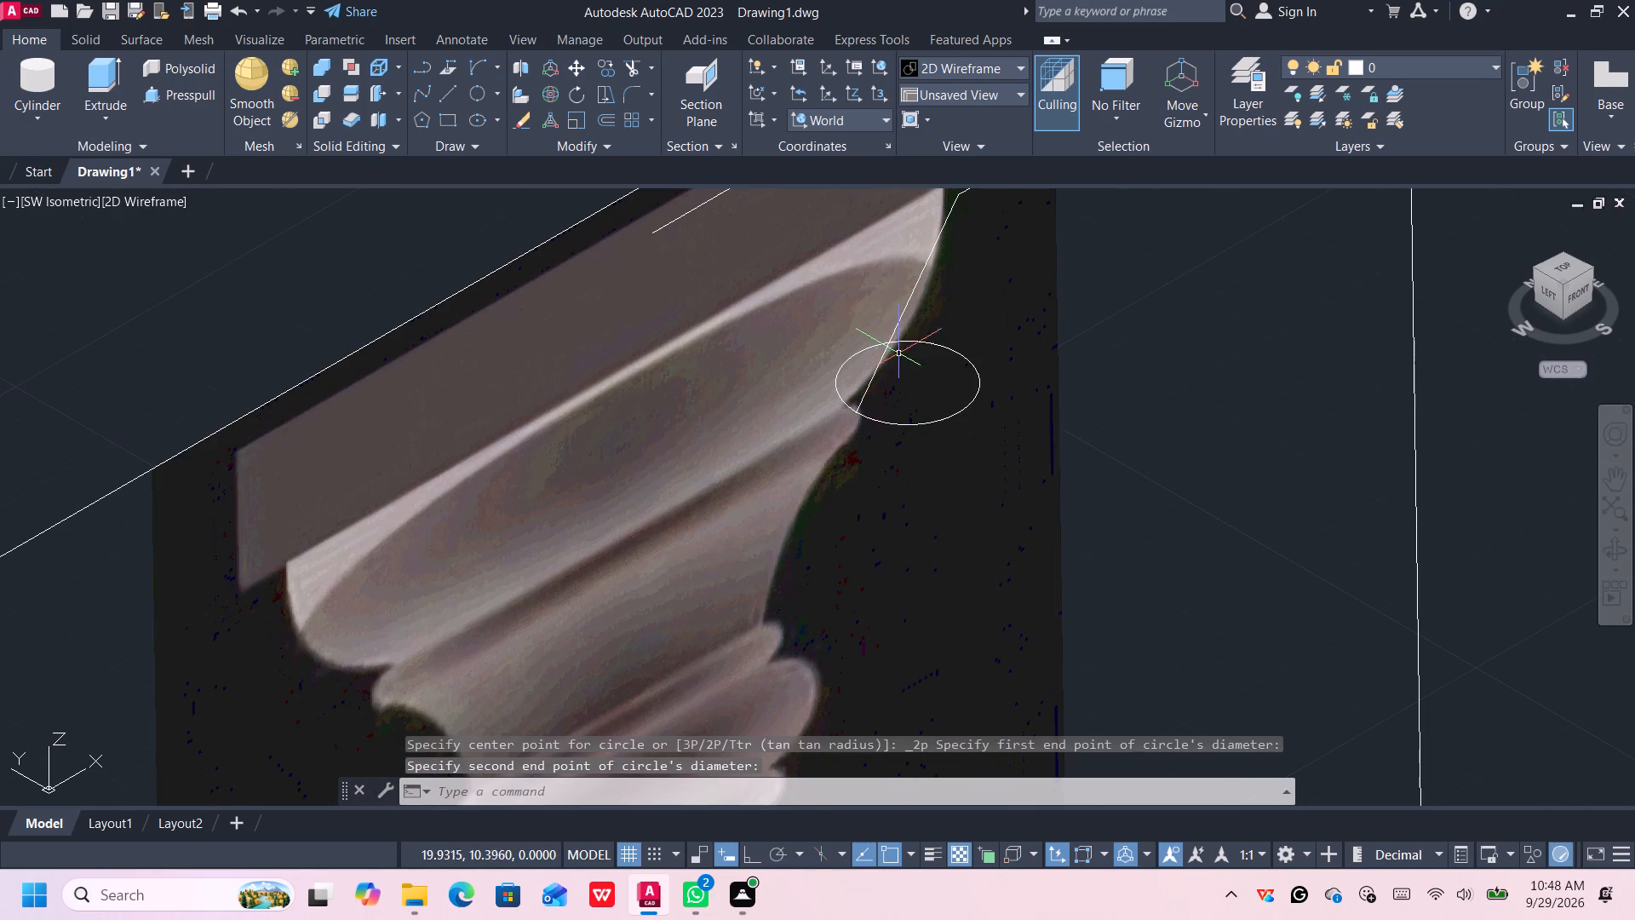
click(917, 342)
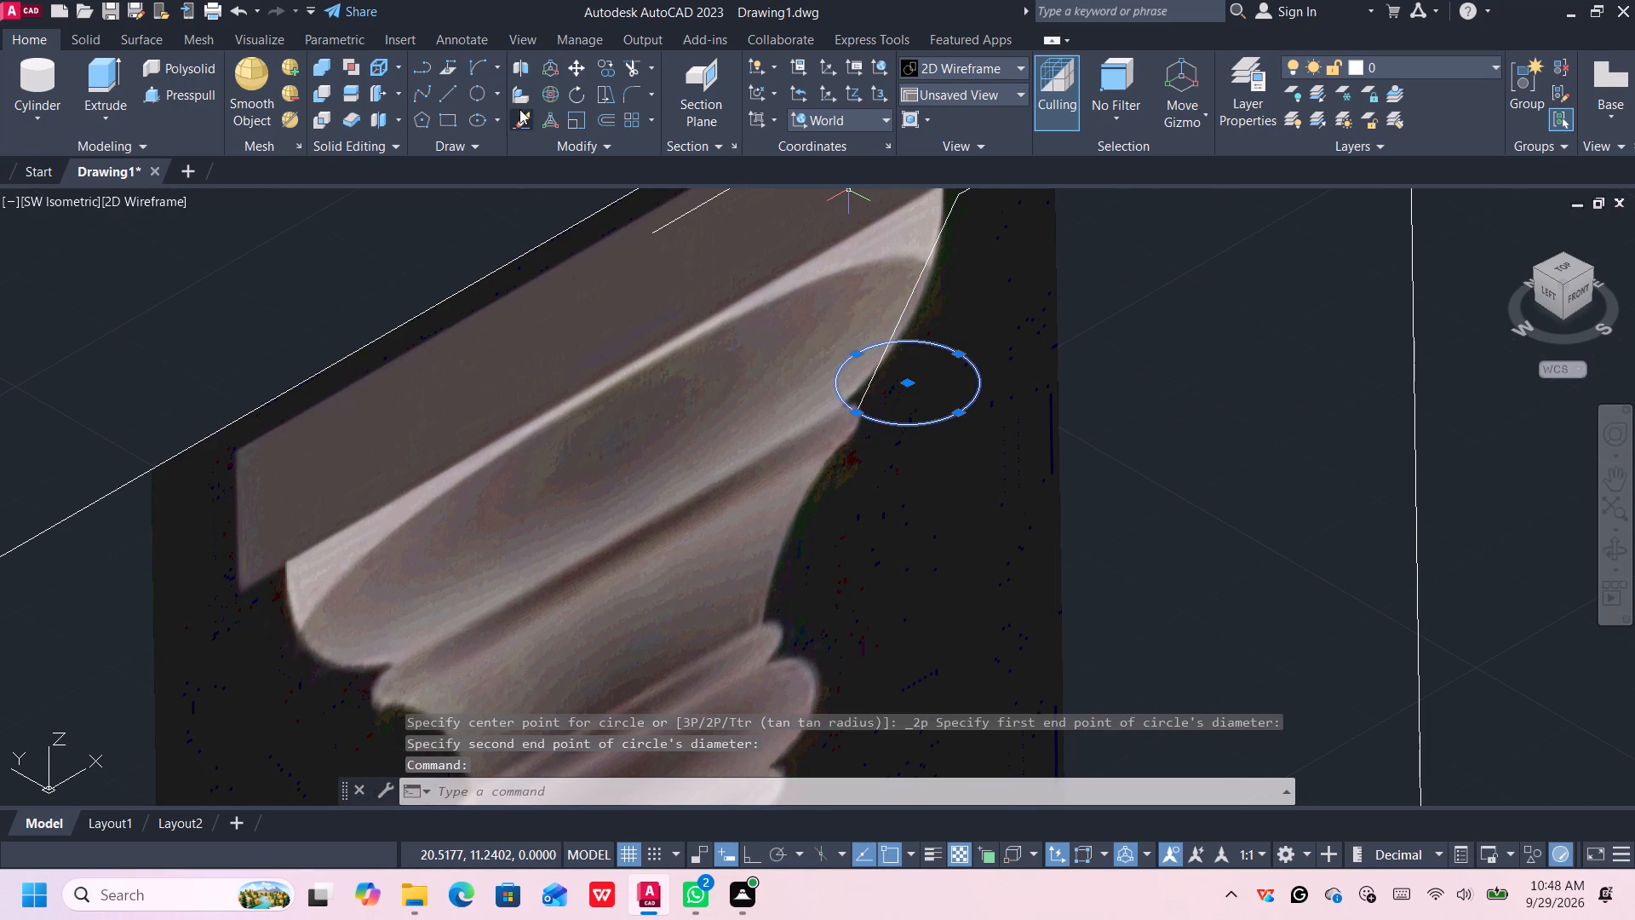
click(547, 94)
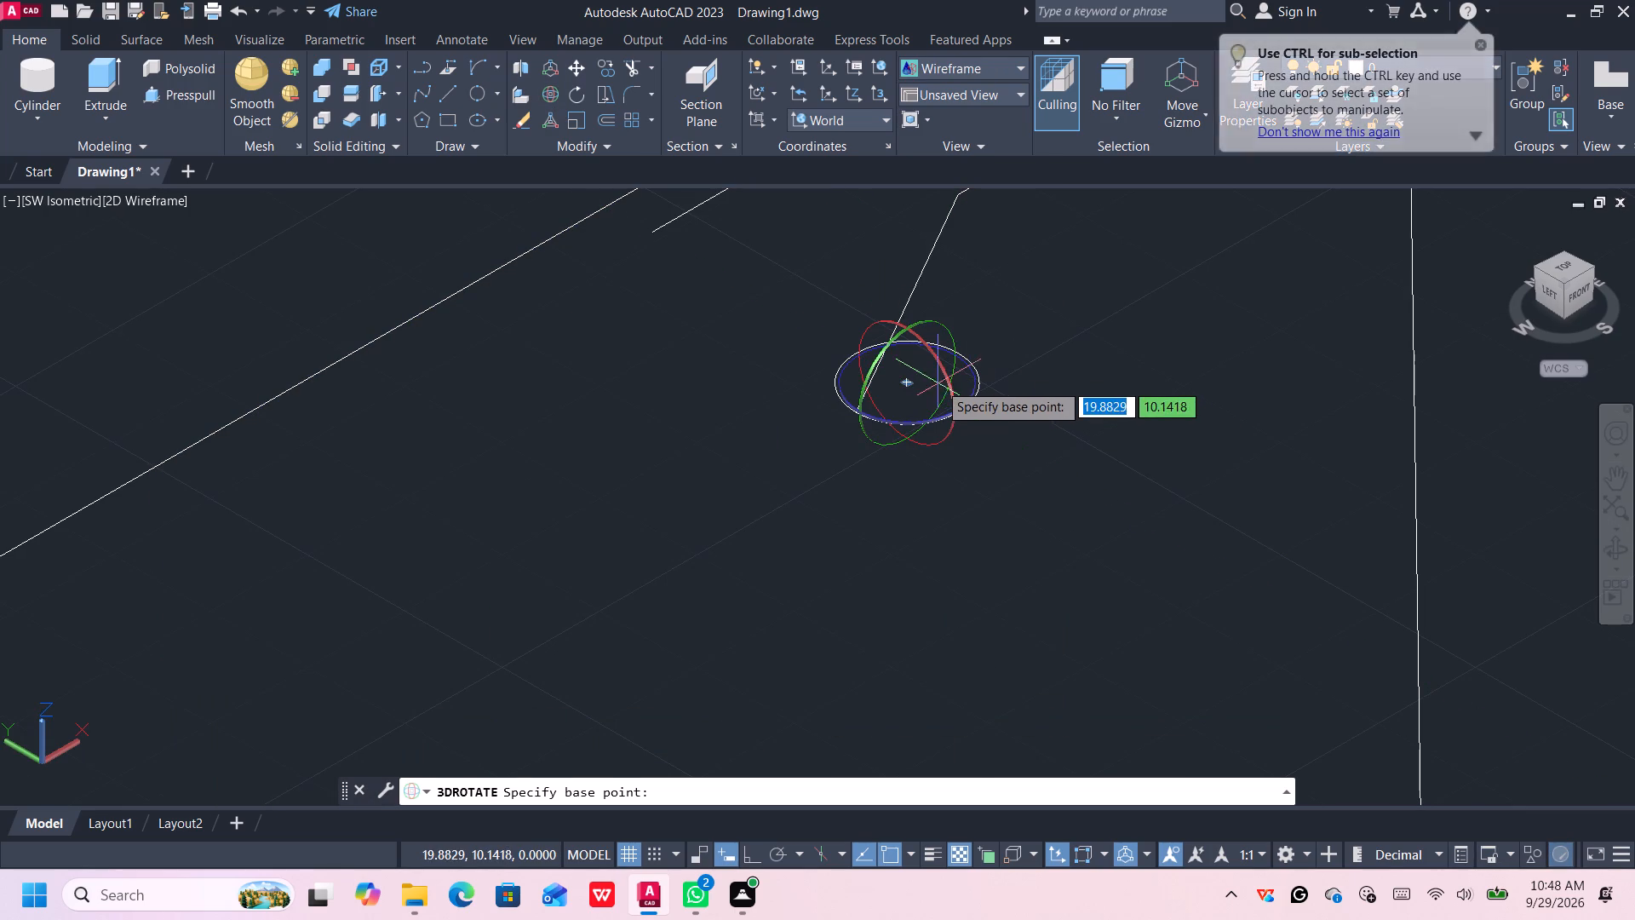
click(943, 376)
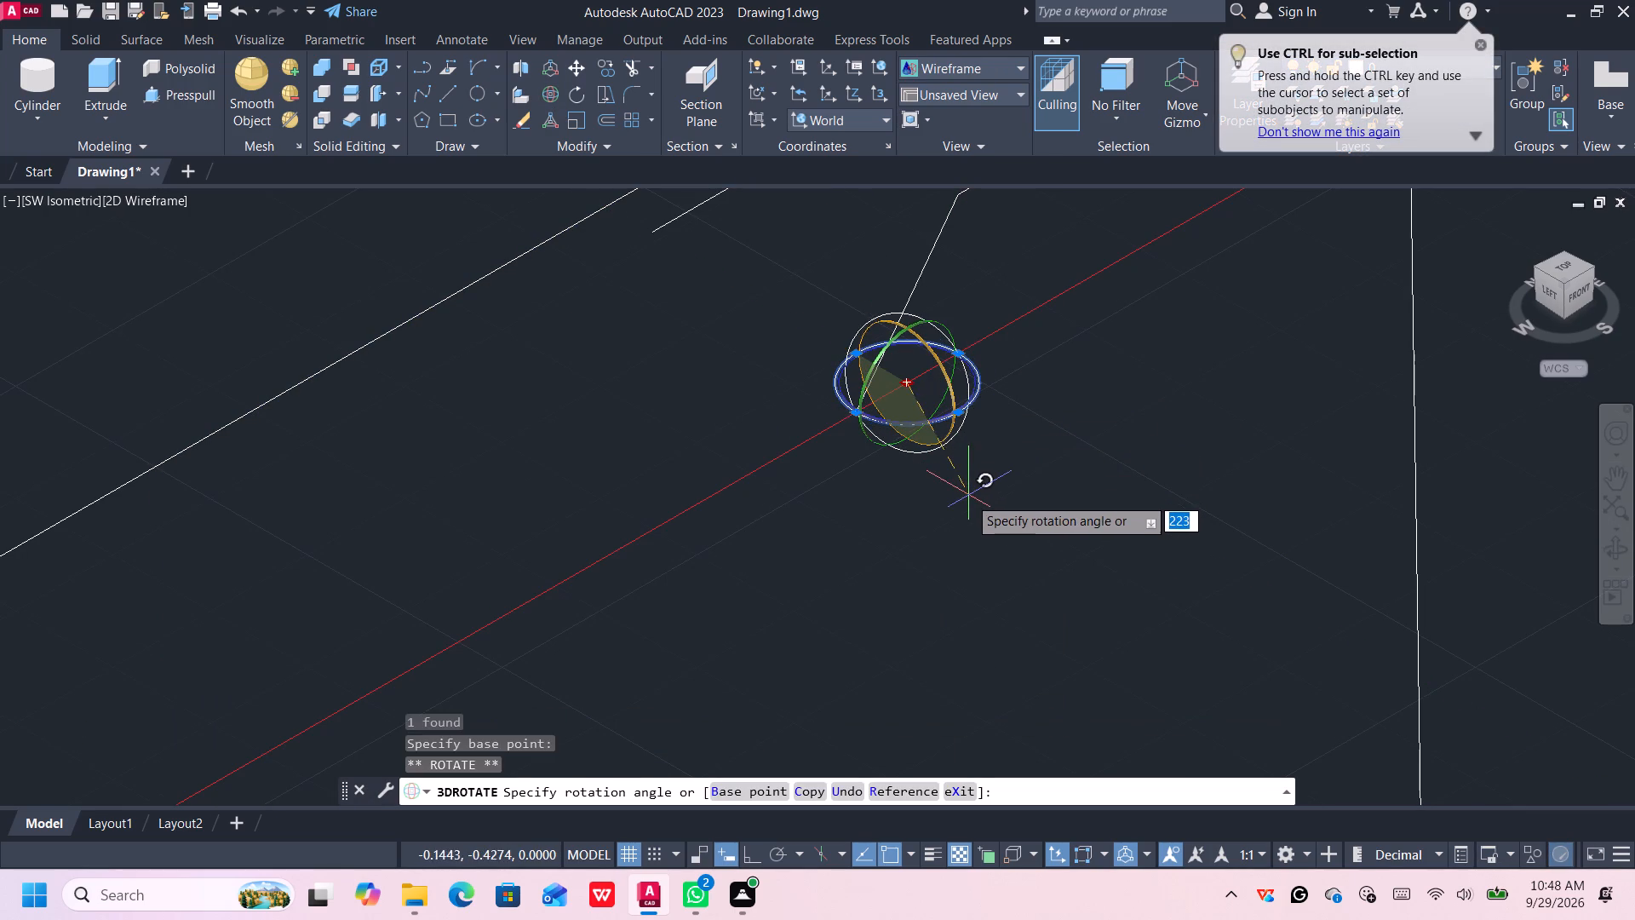
click(944, 532)
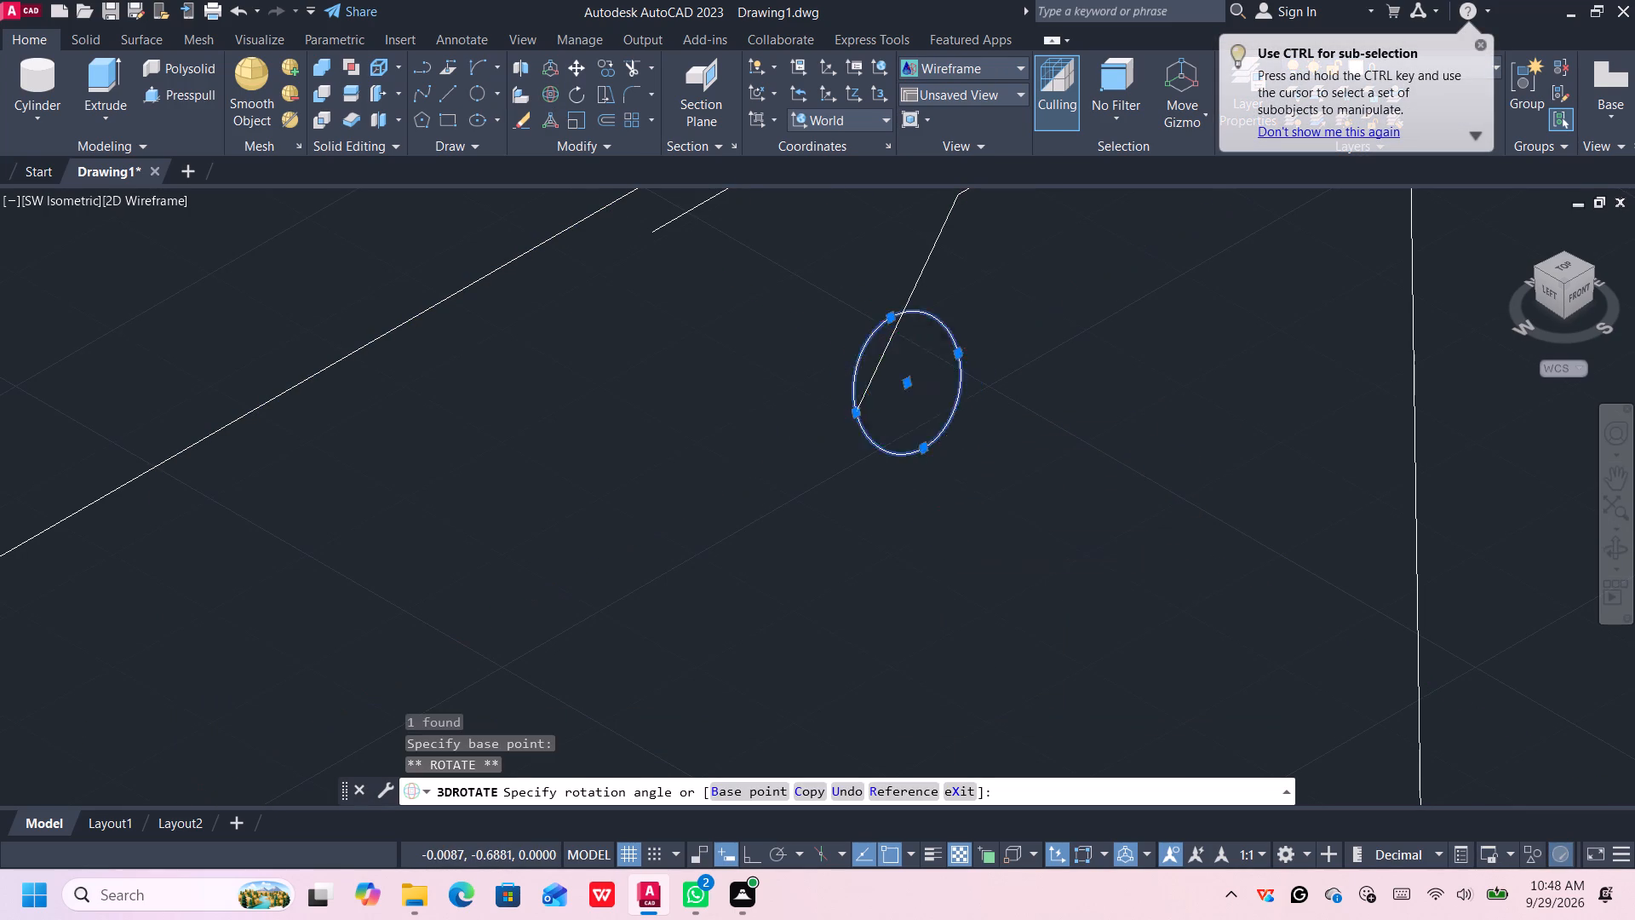
click(932, 445)
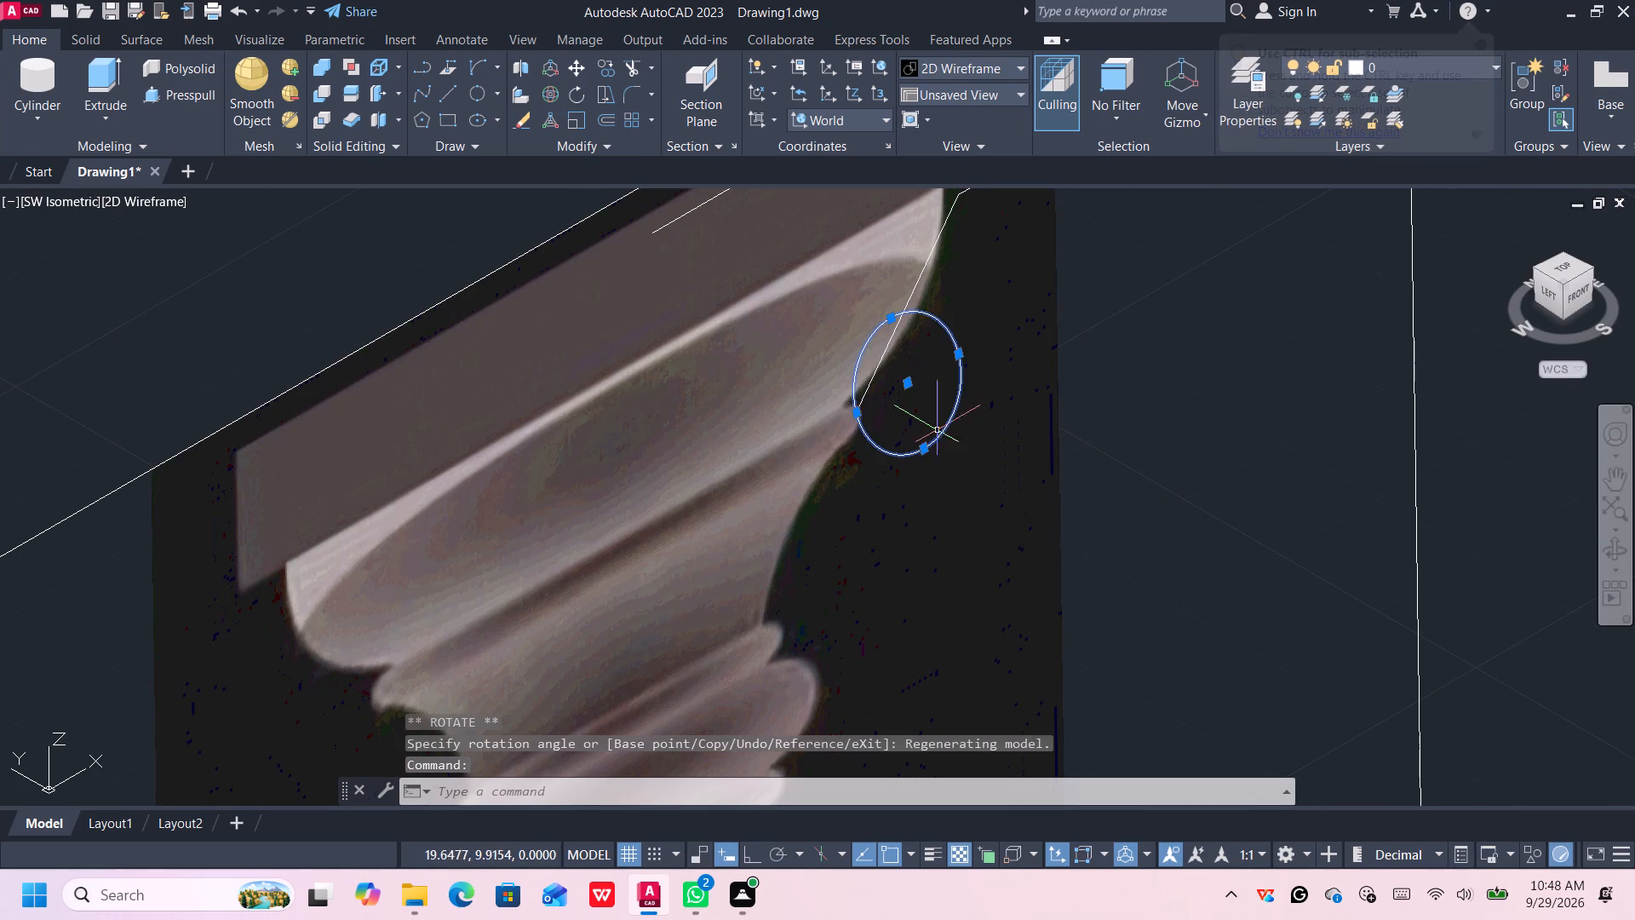
Resize the upright circle to a radius of about 0.46 and shift it over the curved moulding below the top slab.
click(961, 350)
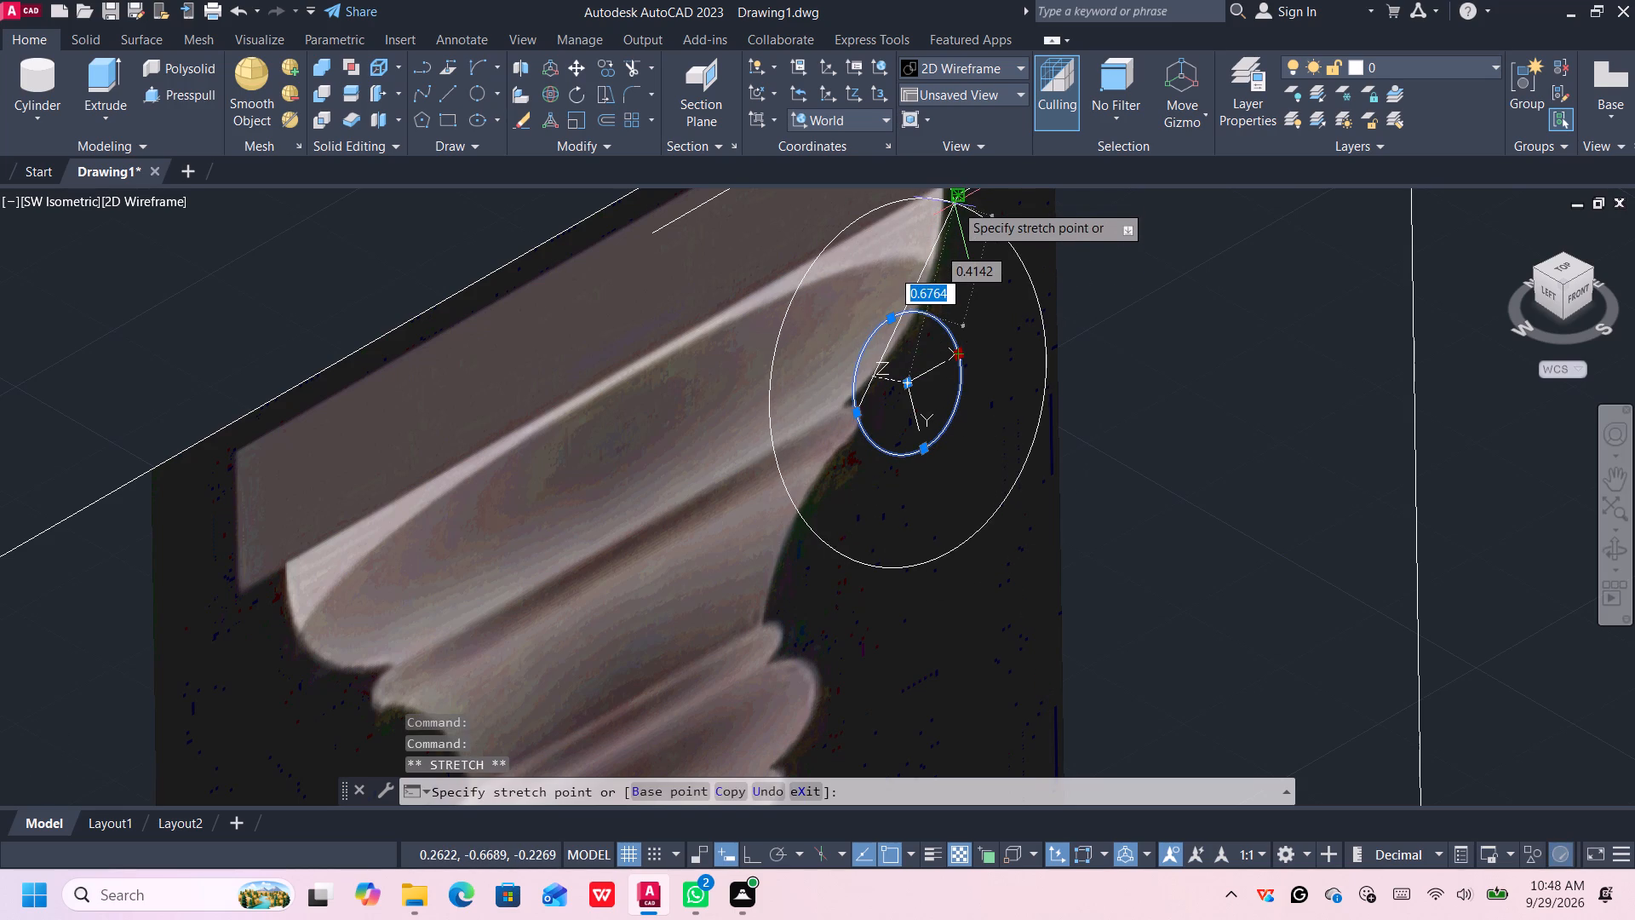
click(957, 201)
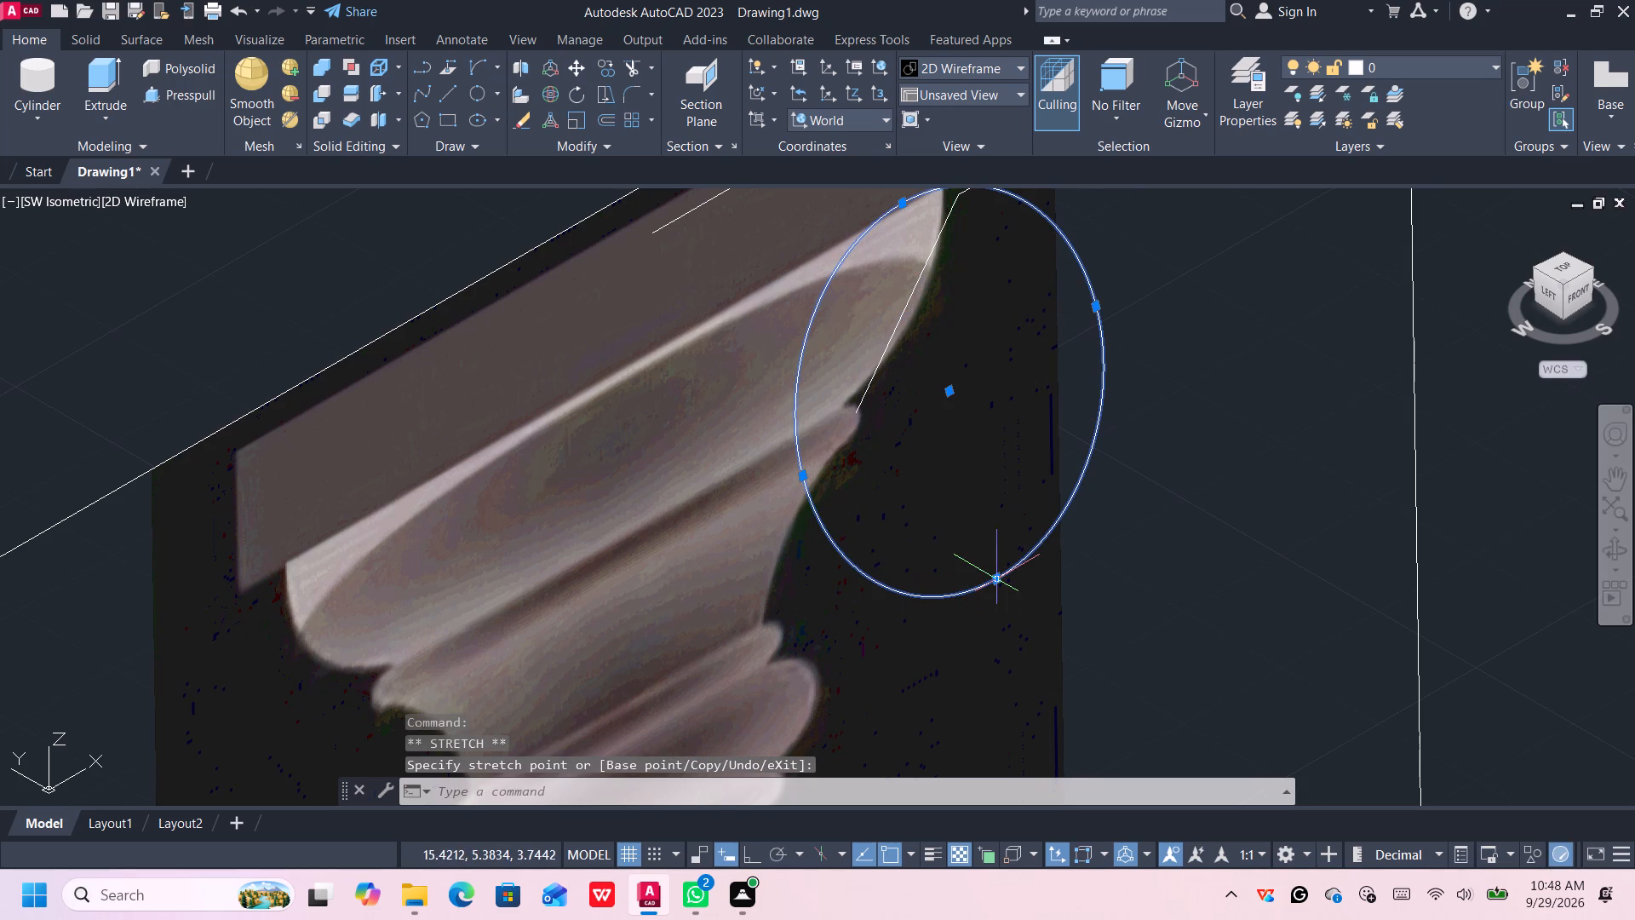
drag(995, 577, 1001, 531)
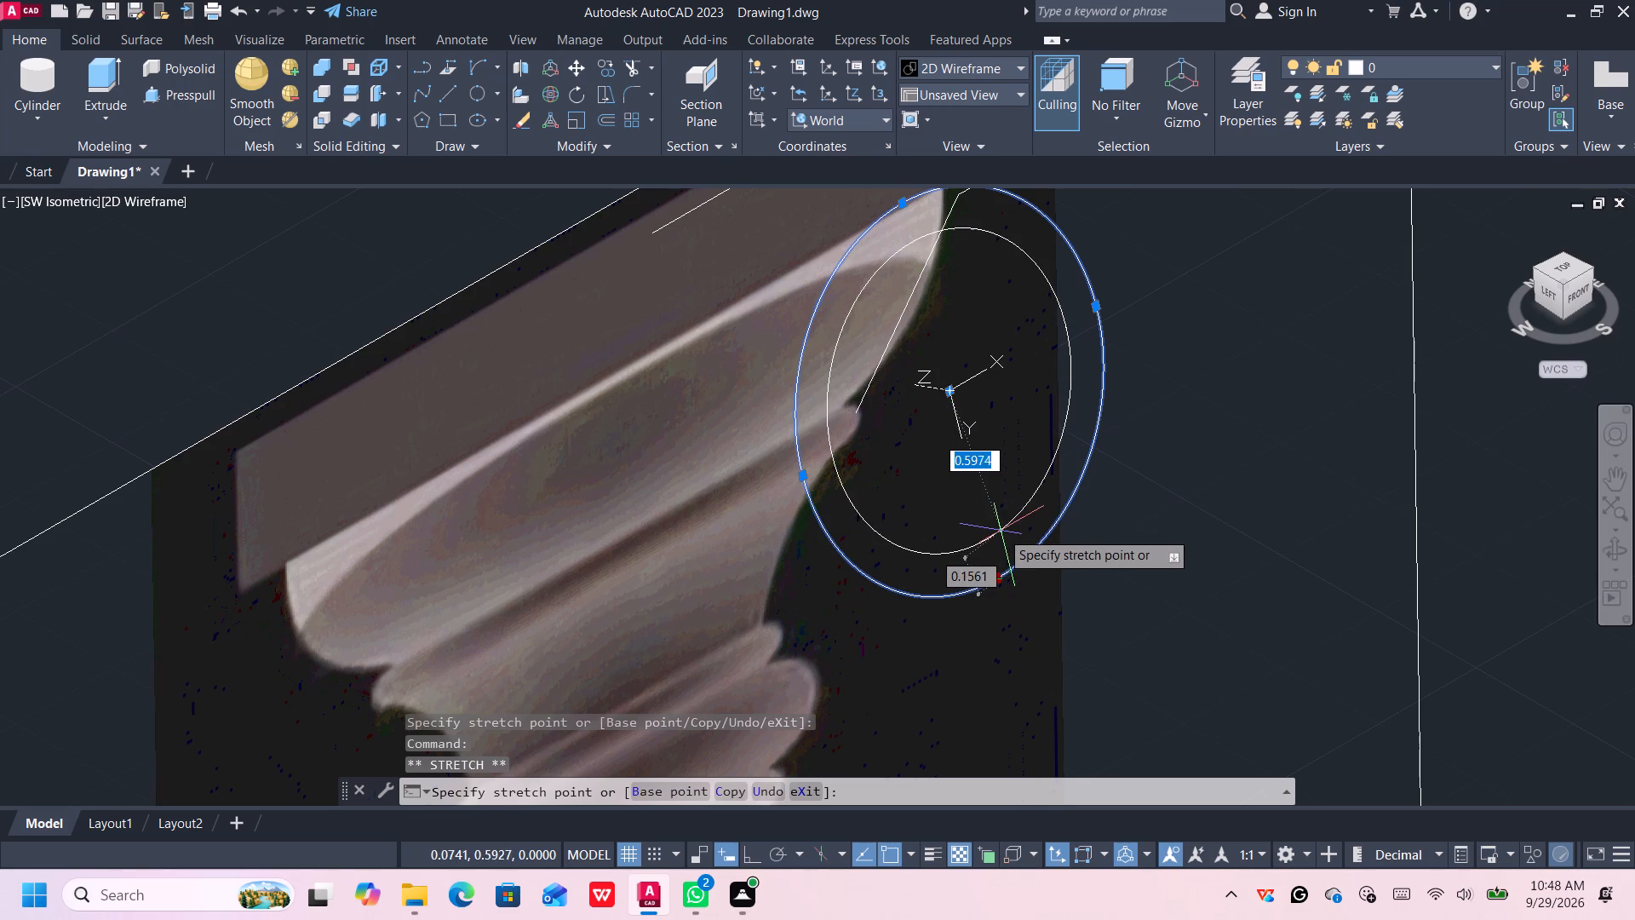
drag(1001, 531, 999, 529)
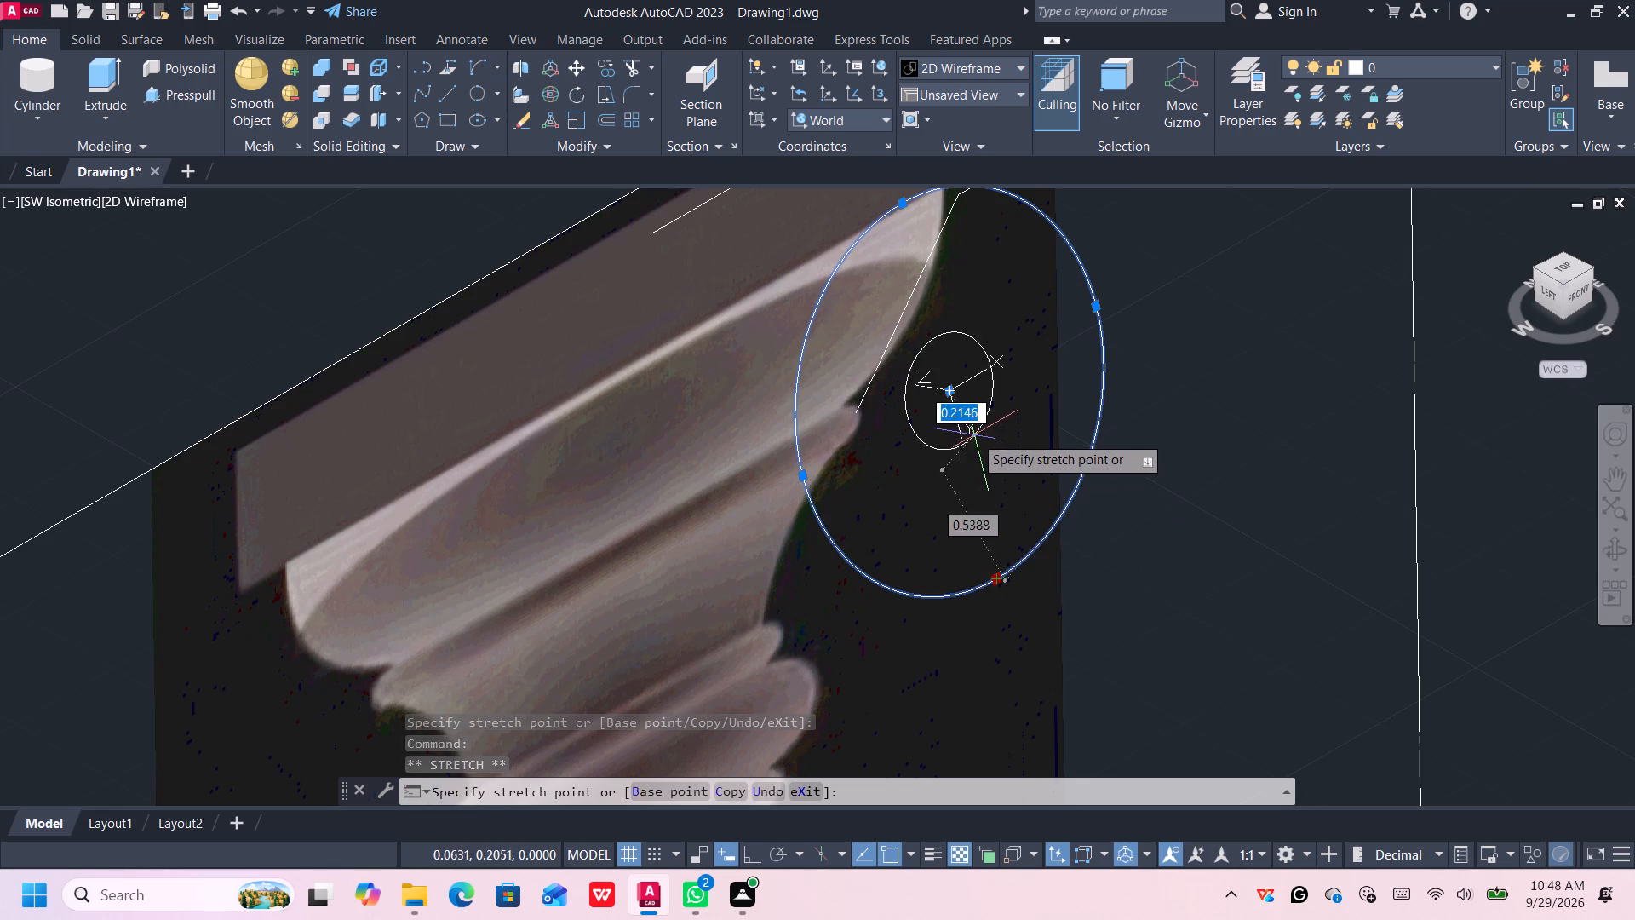
click(1016, 522)
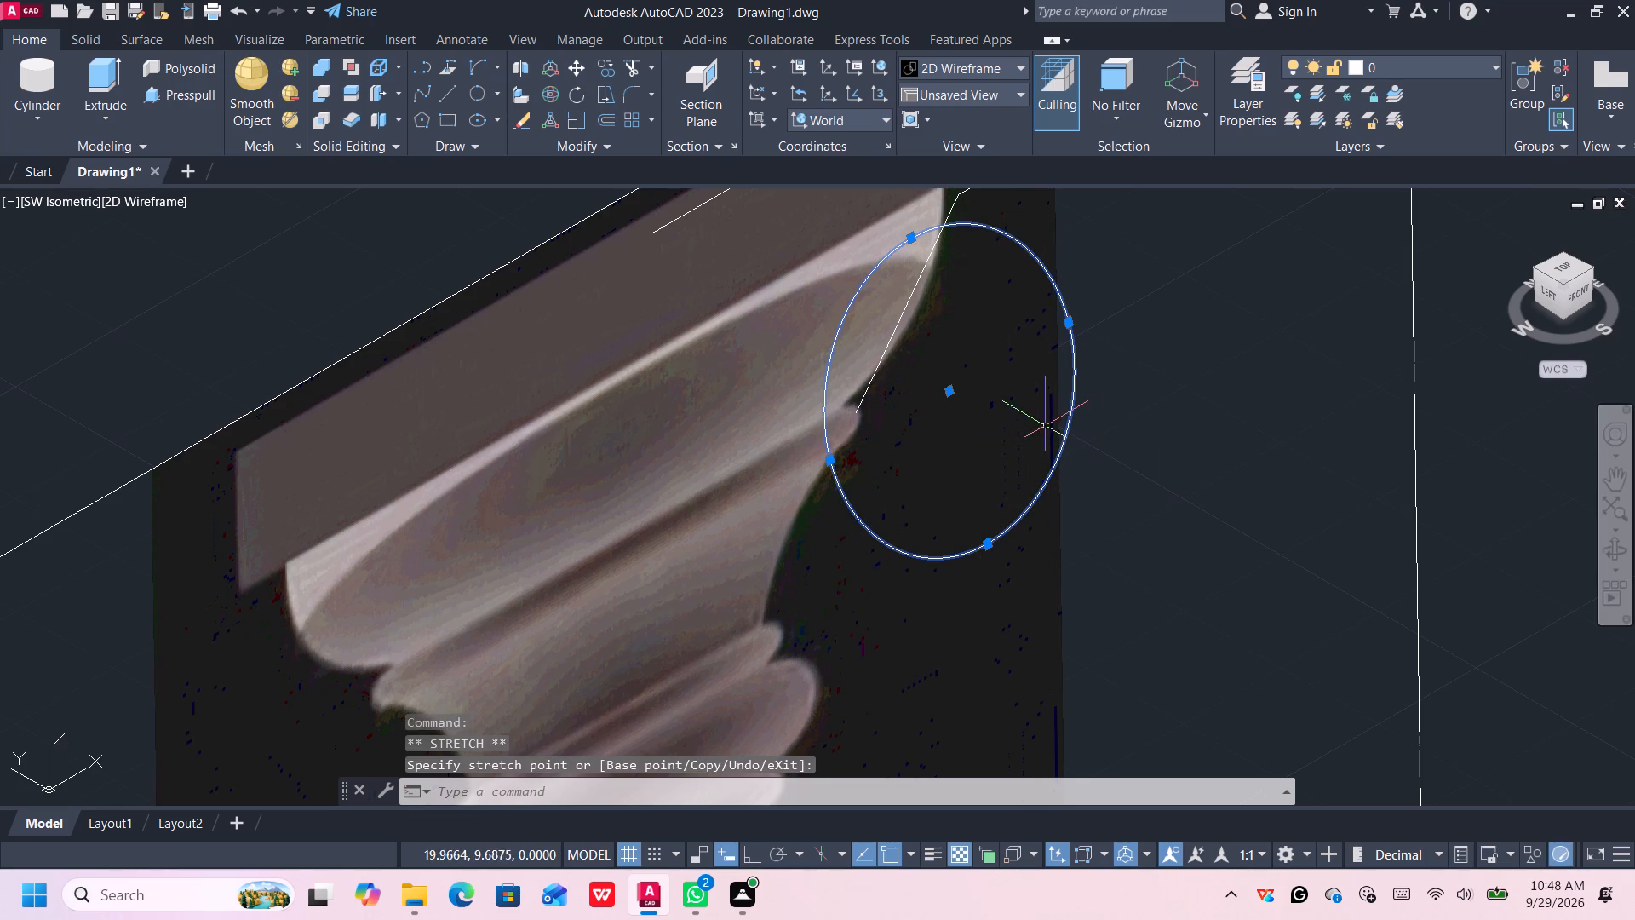
drag(1064, 440, 972, 373)
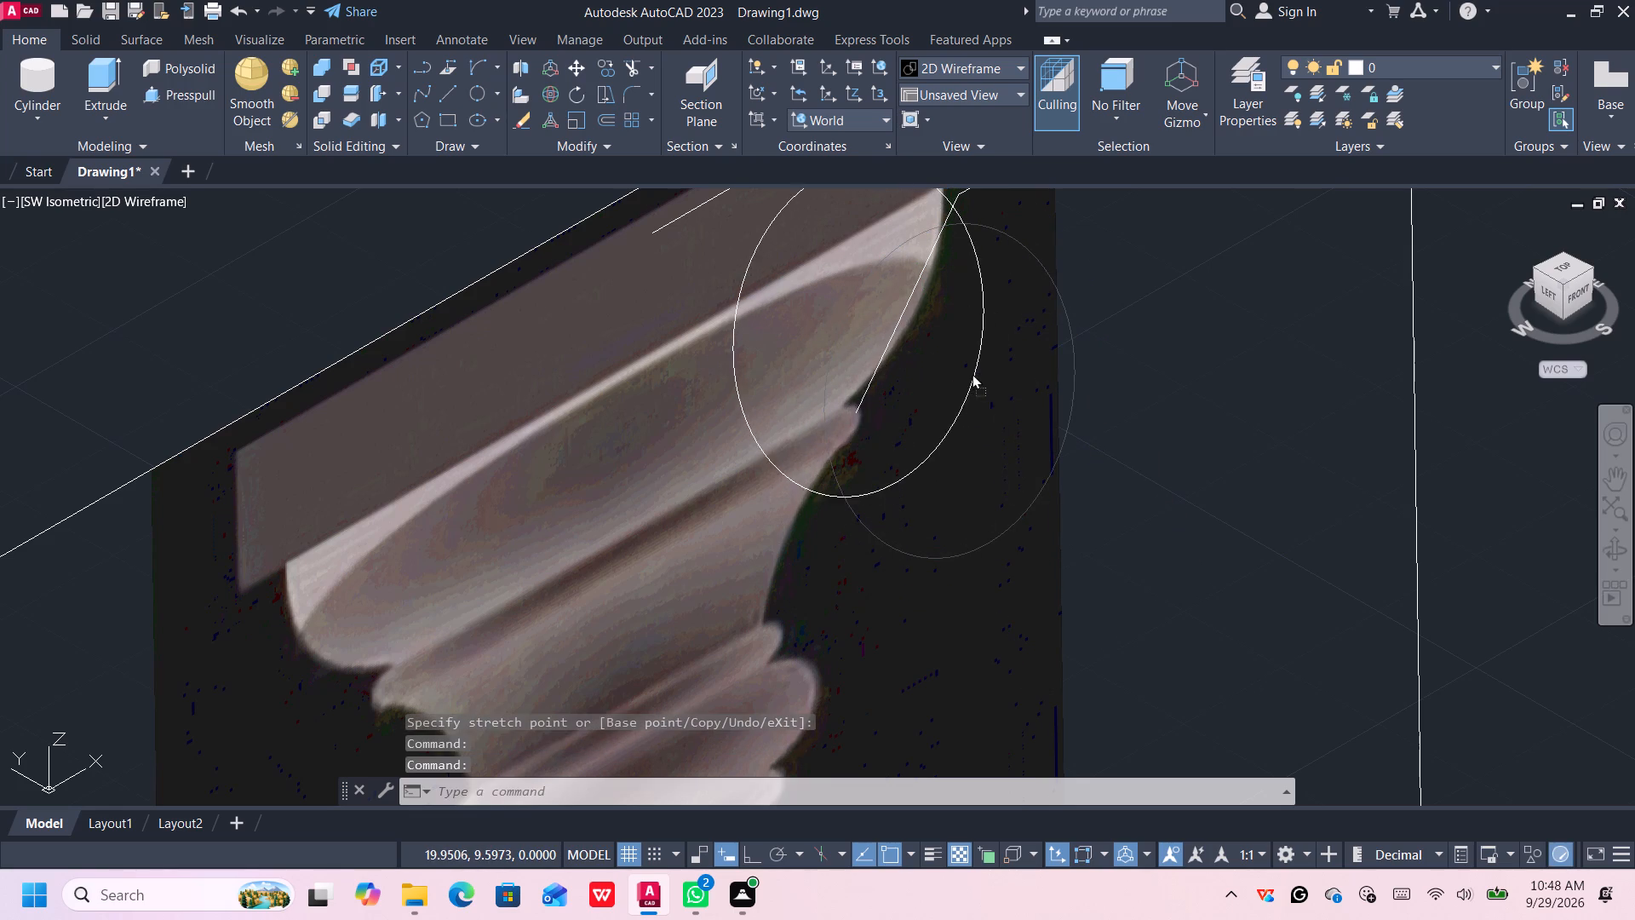
drag(972, 373, 971, 354)
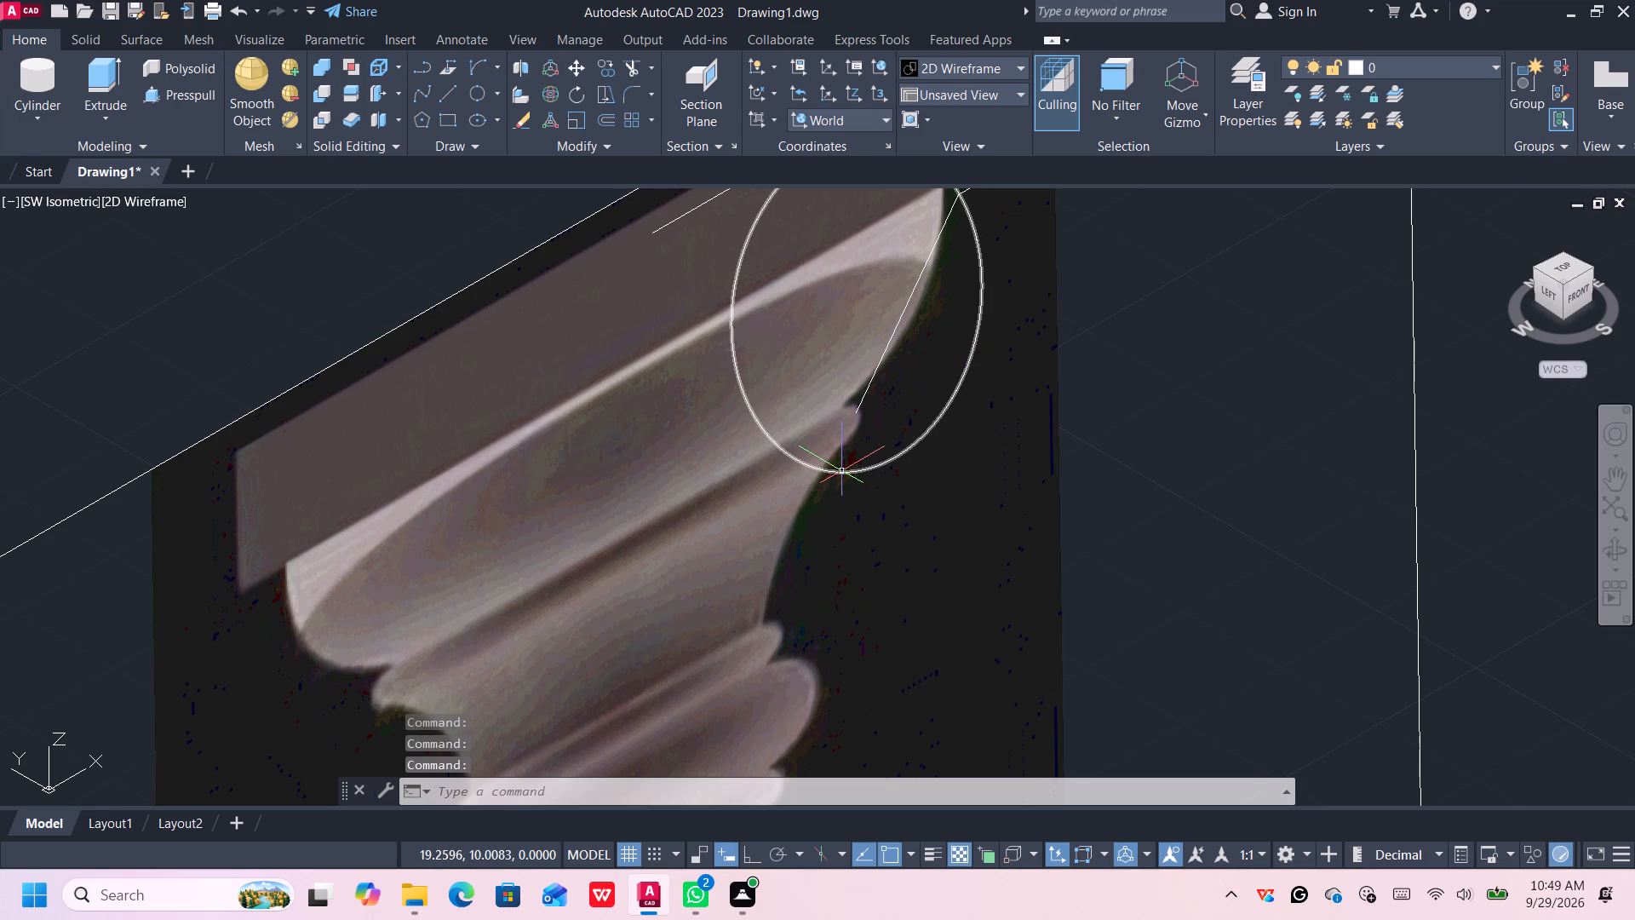
click(841, 473)
click(737, 377)
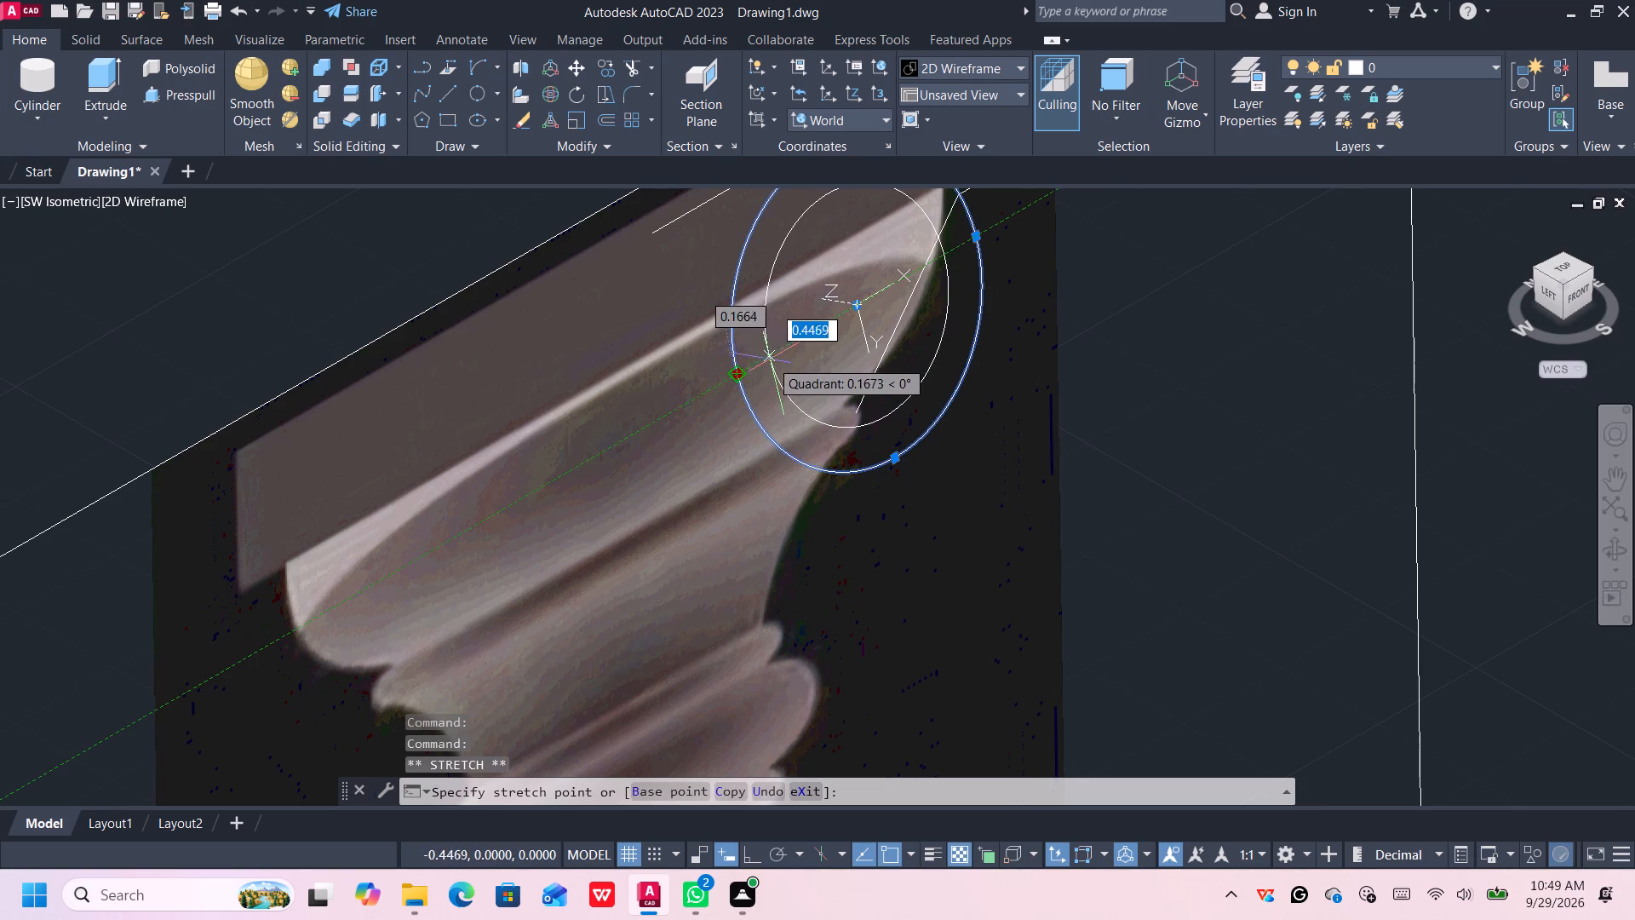
click(770, 366)
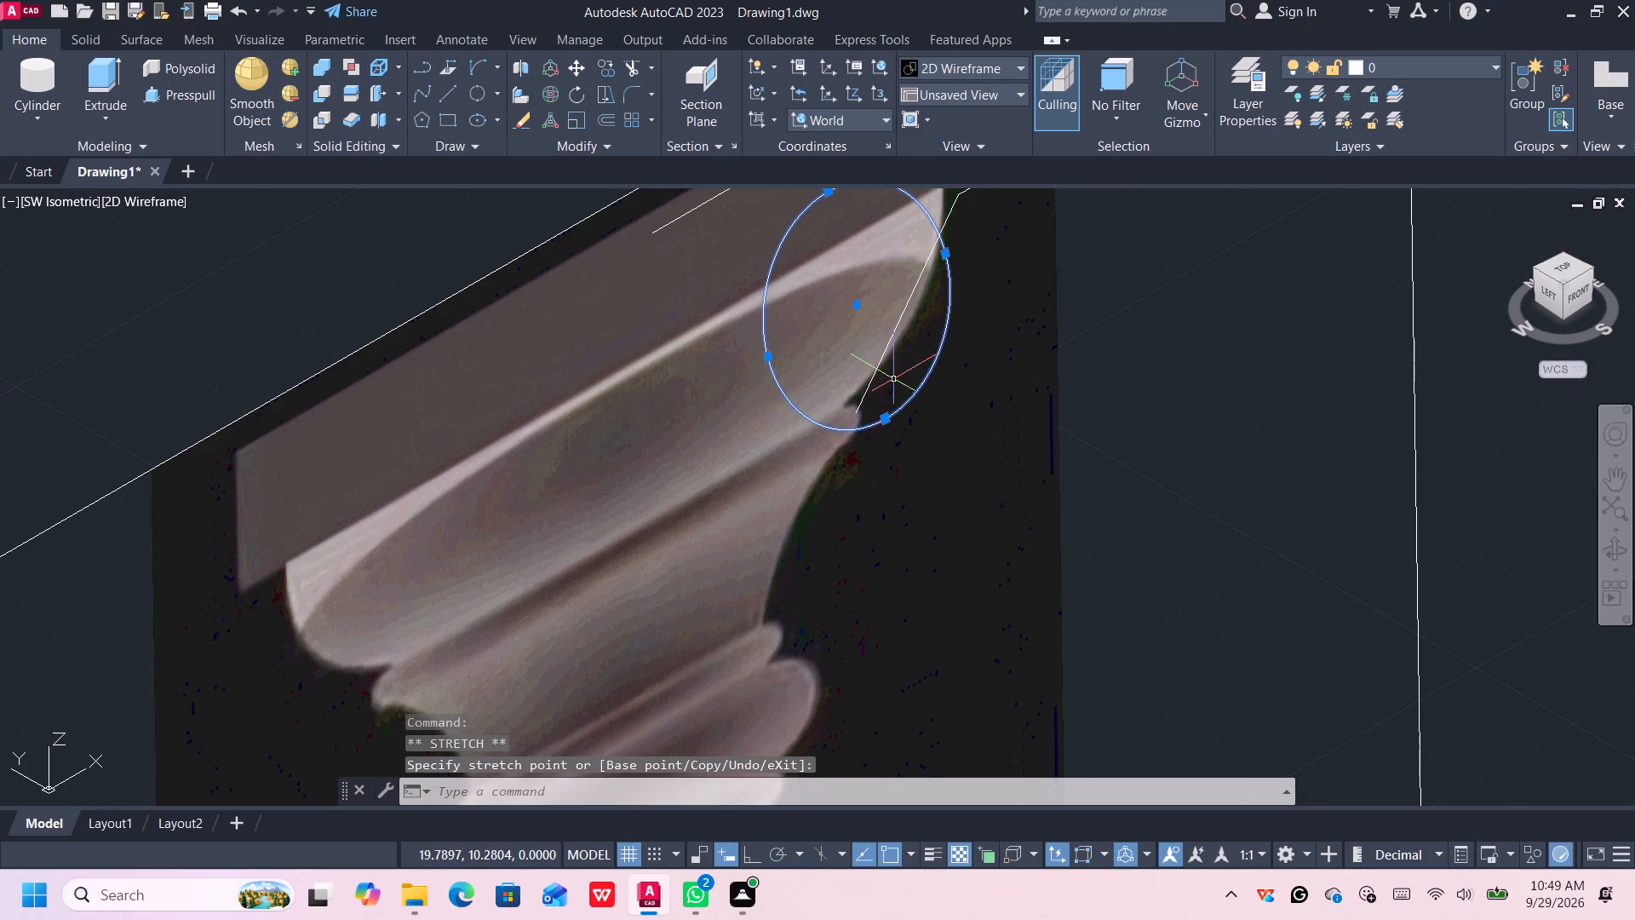
Move the circle slightly upward and outward so its outer edge meets the diagonal line's upper end.
middle_drag(927, 313, 894, 390)
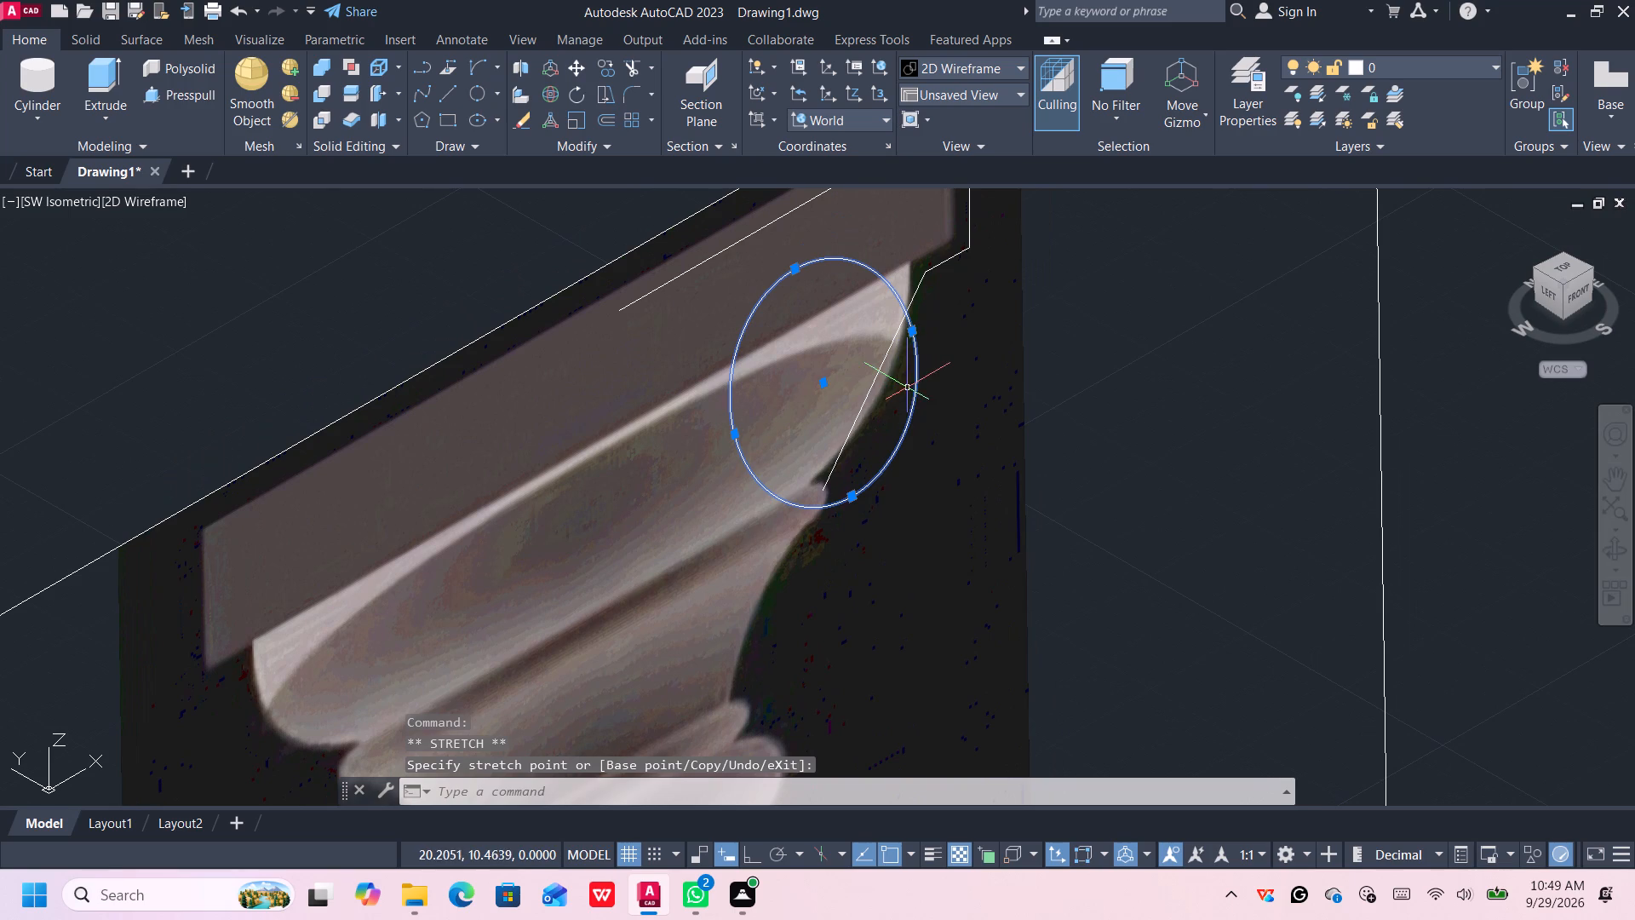
click(916, 382)
drag(917, 376, 919, 369)
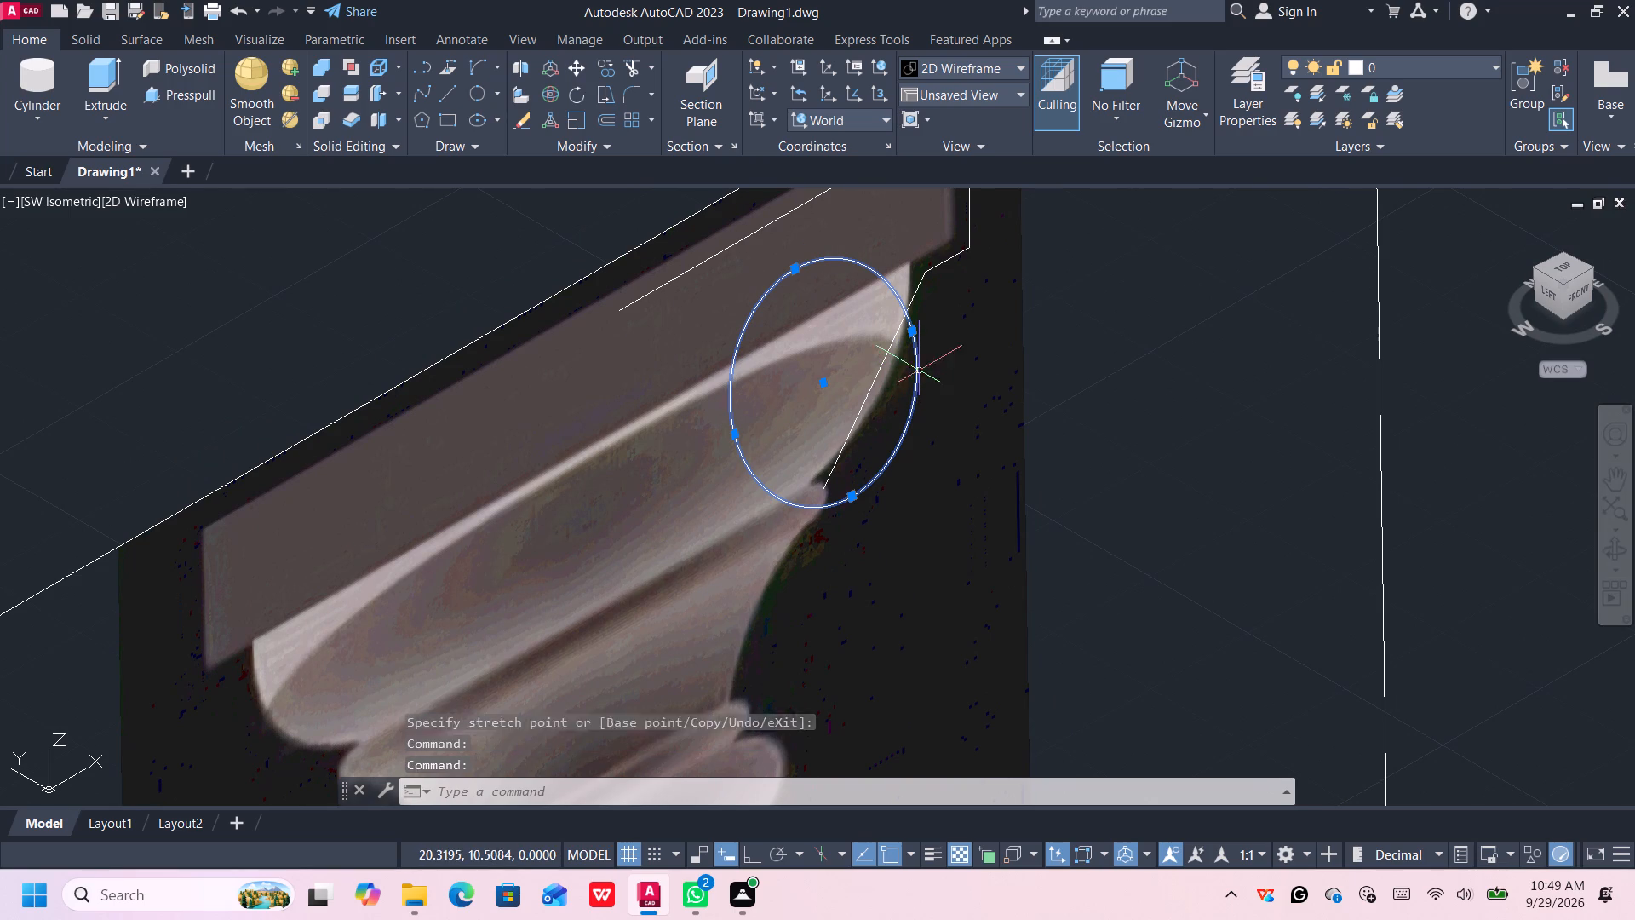
drag(919, 369, 934, 335)
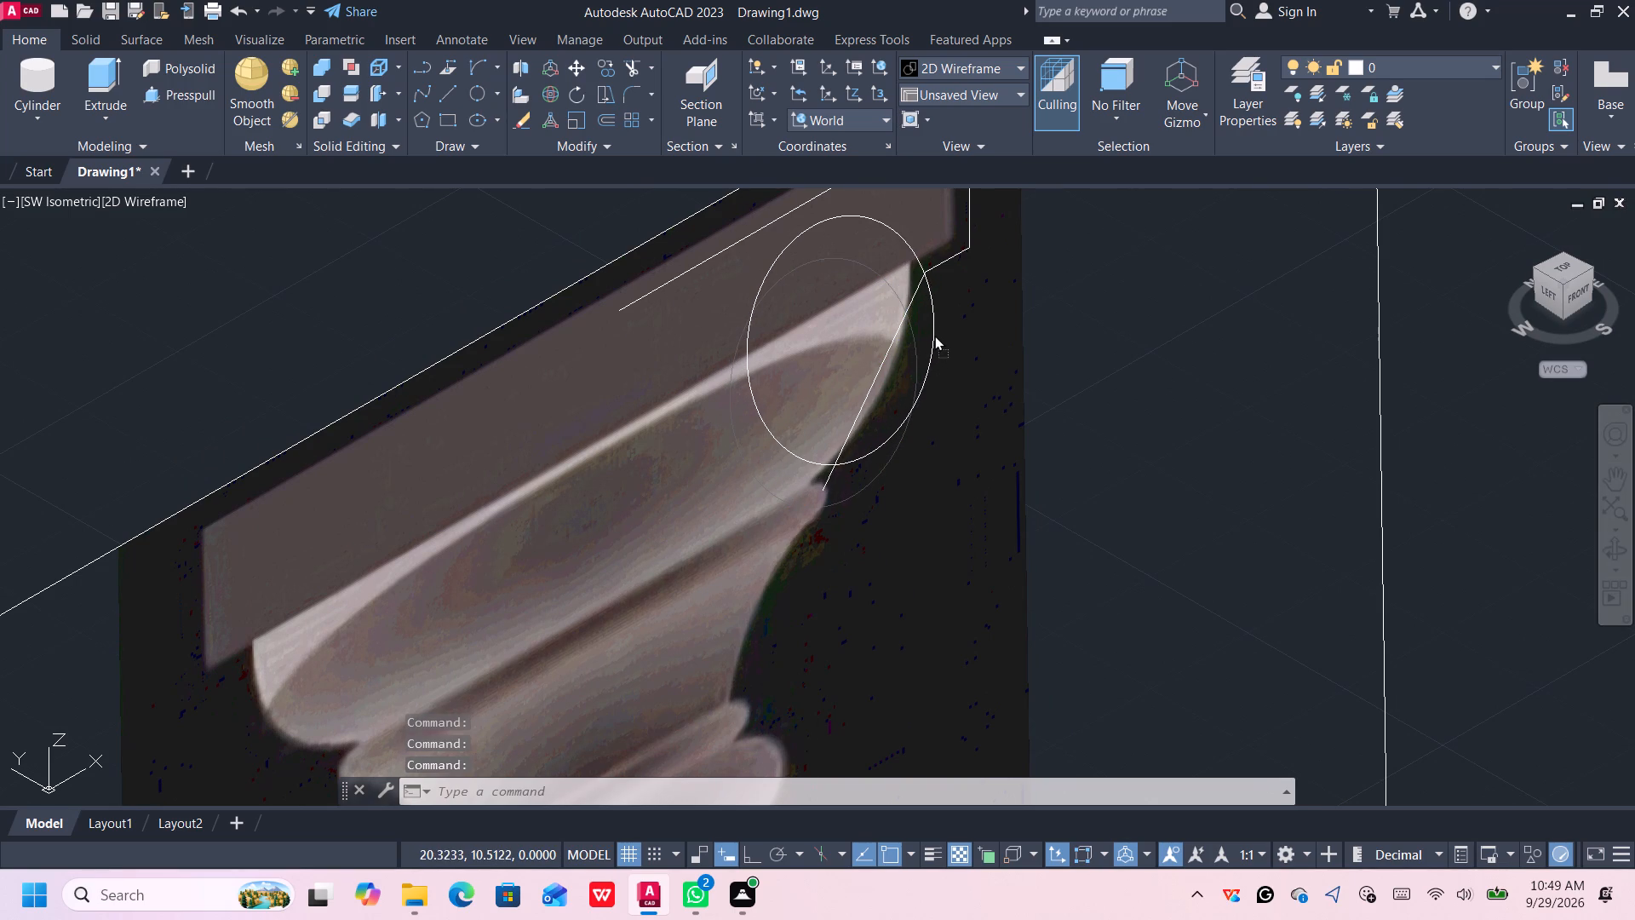
drag(934, 335, 935, 333)
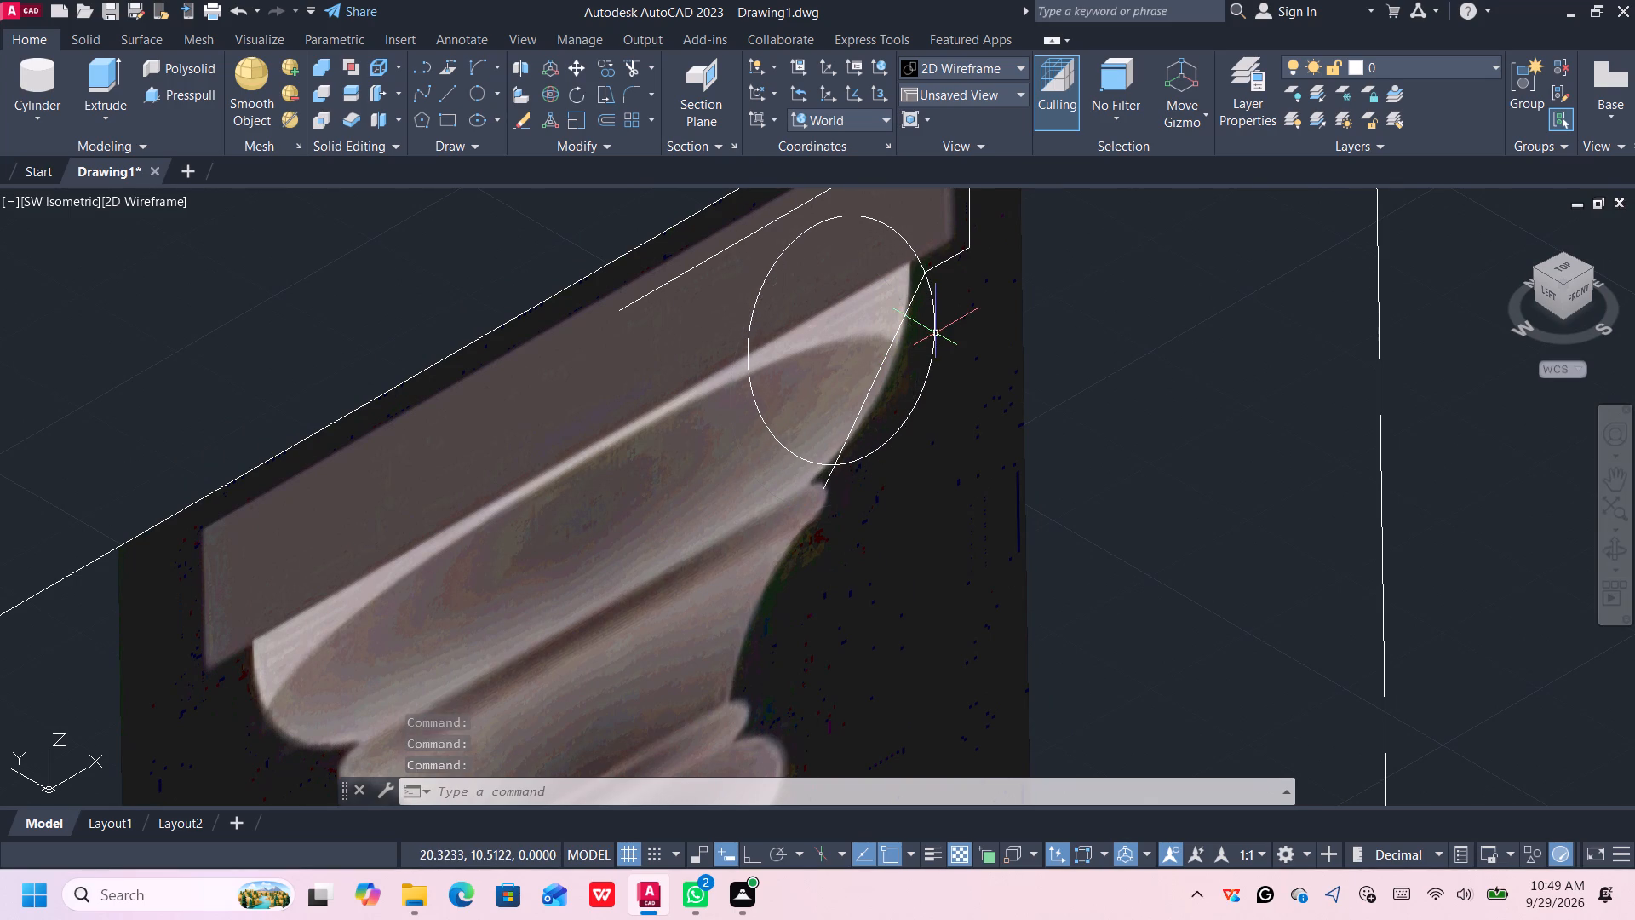
Rotate the circle in 3D about the X axis through its centre by about 189 degrees to adjust its tilt.
click(763, 283)
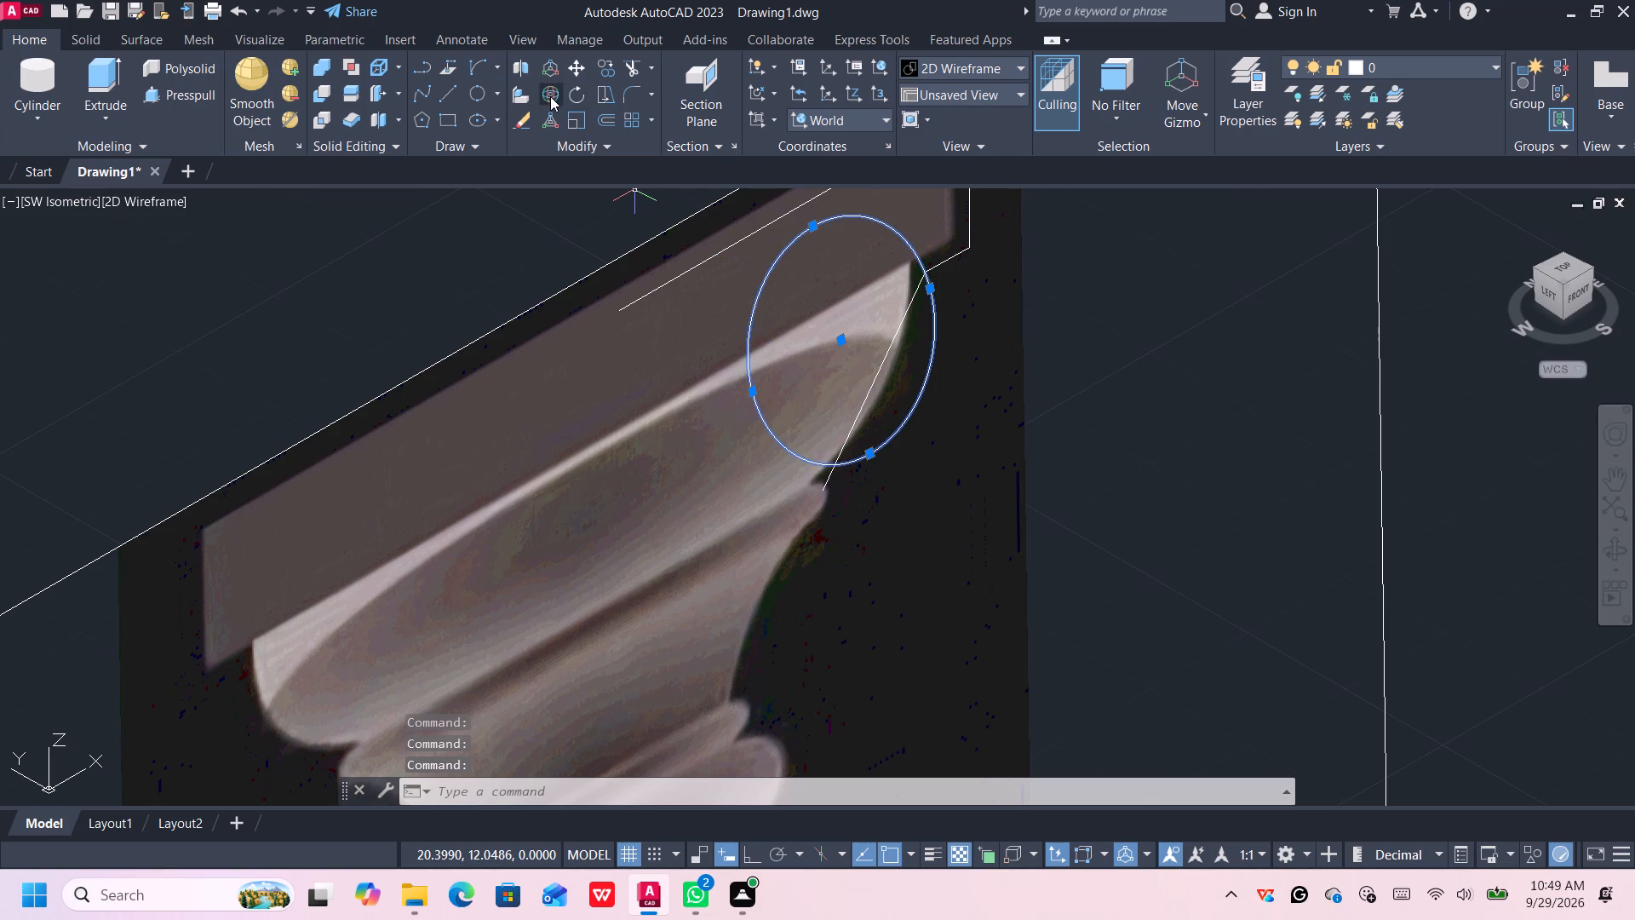
click(550, 95)
click(882, 354)
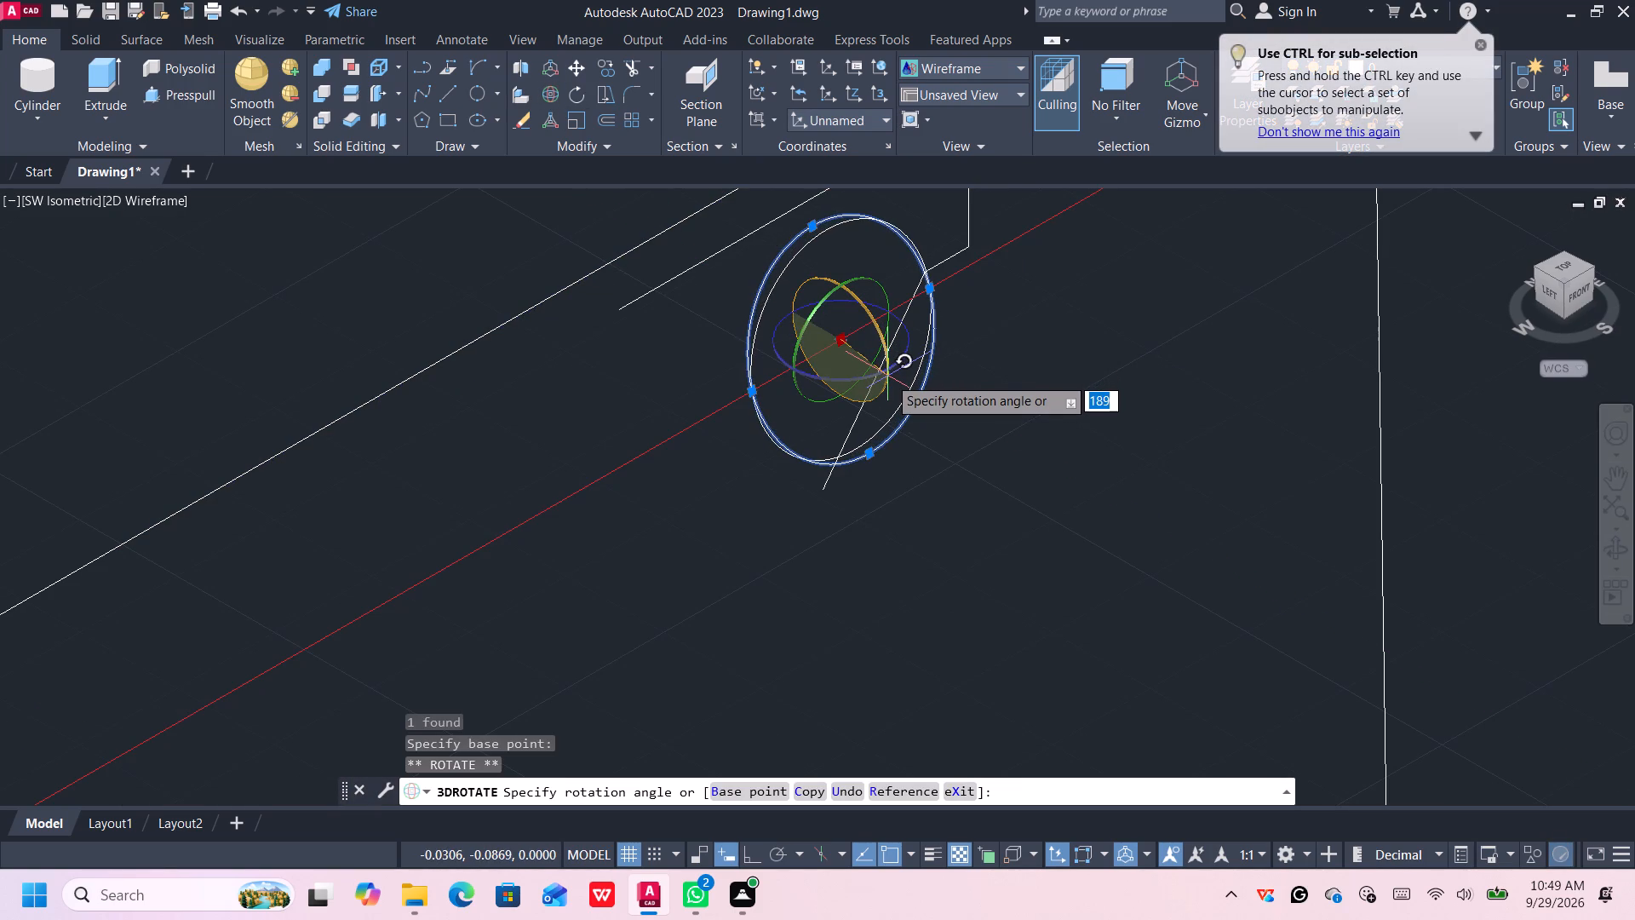
click(888, 378)
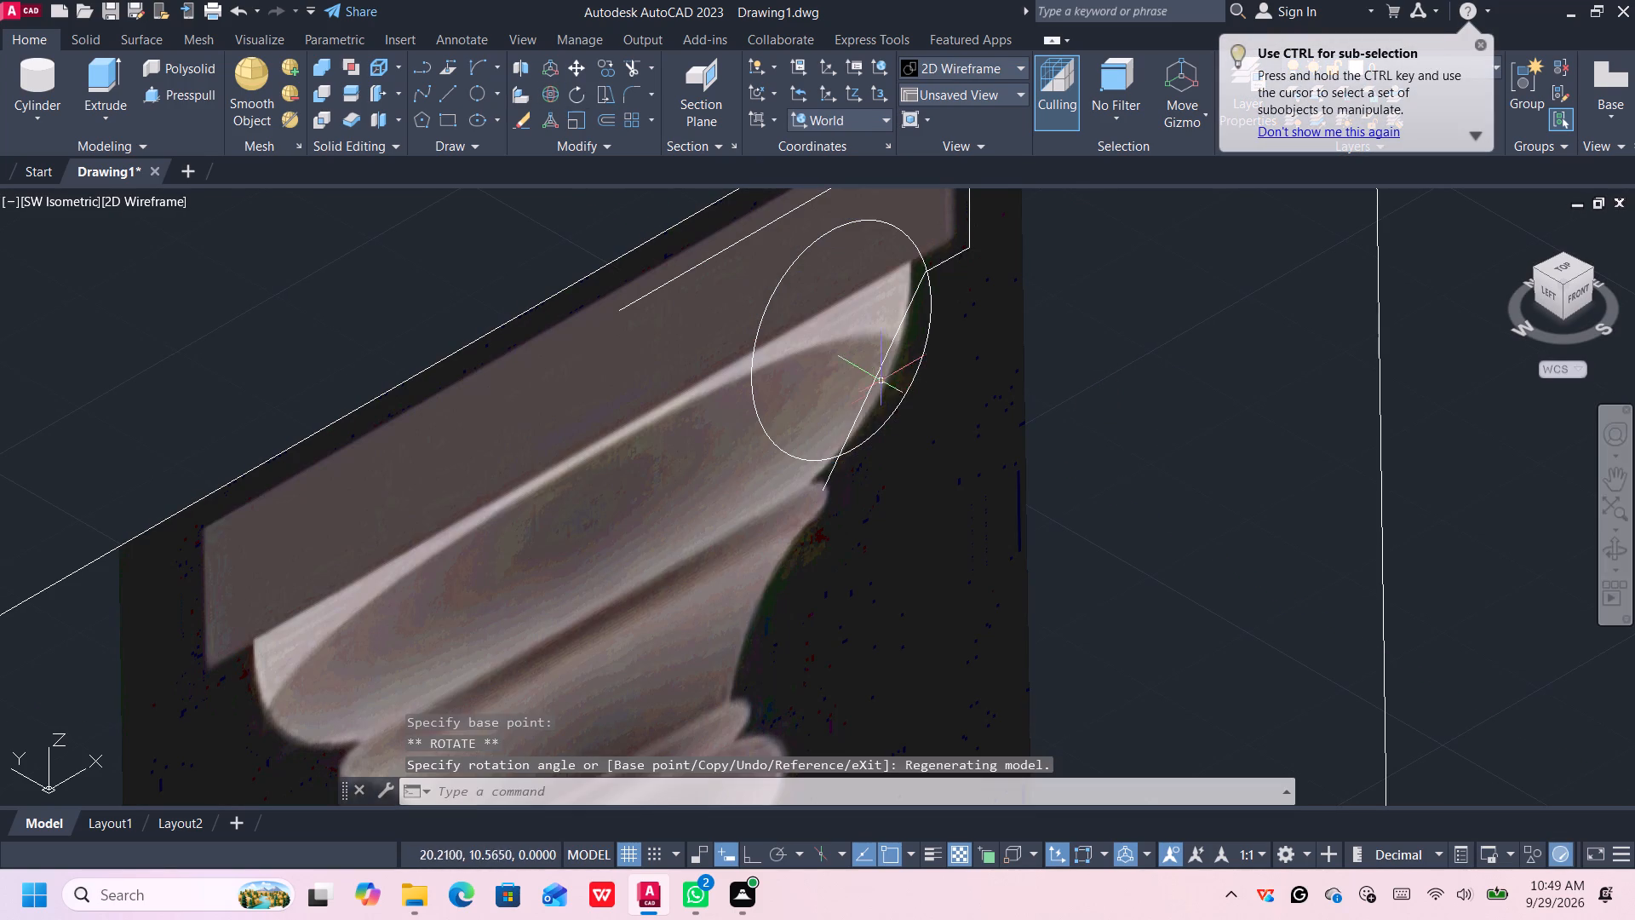
Enlarge the rotated circle until its lower edge reaches the diagonal line's lower end.
click(812, 462)
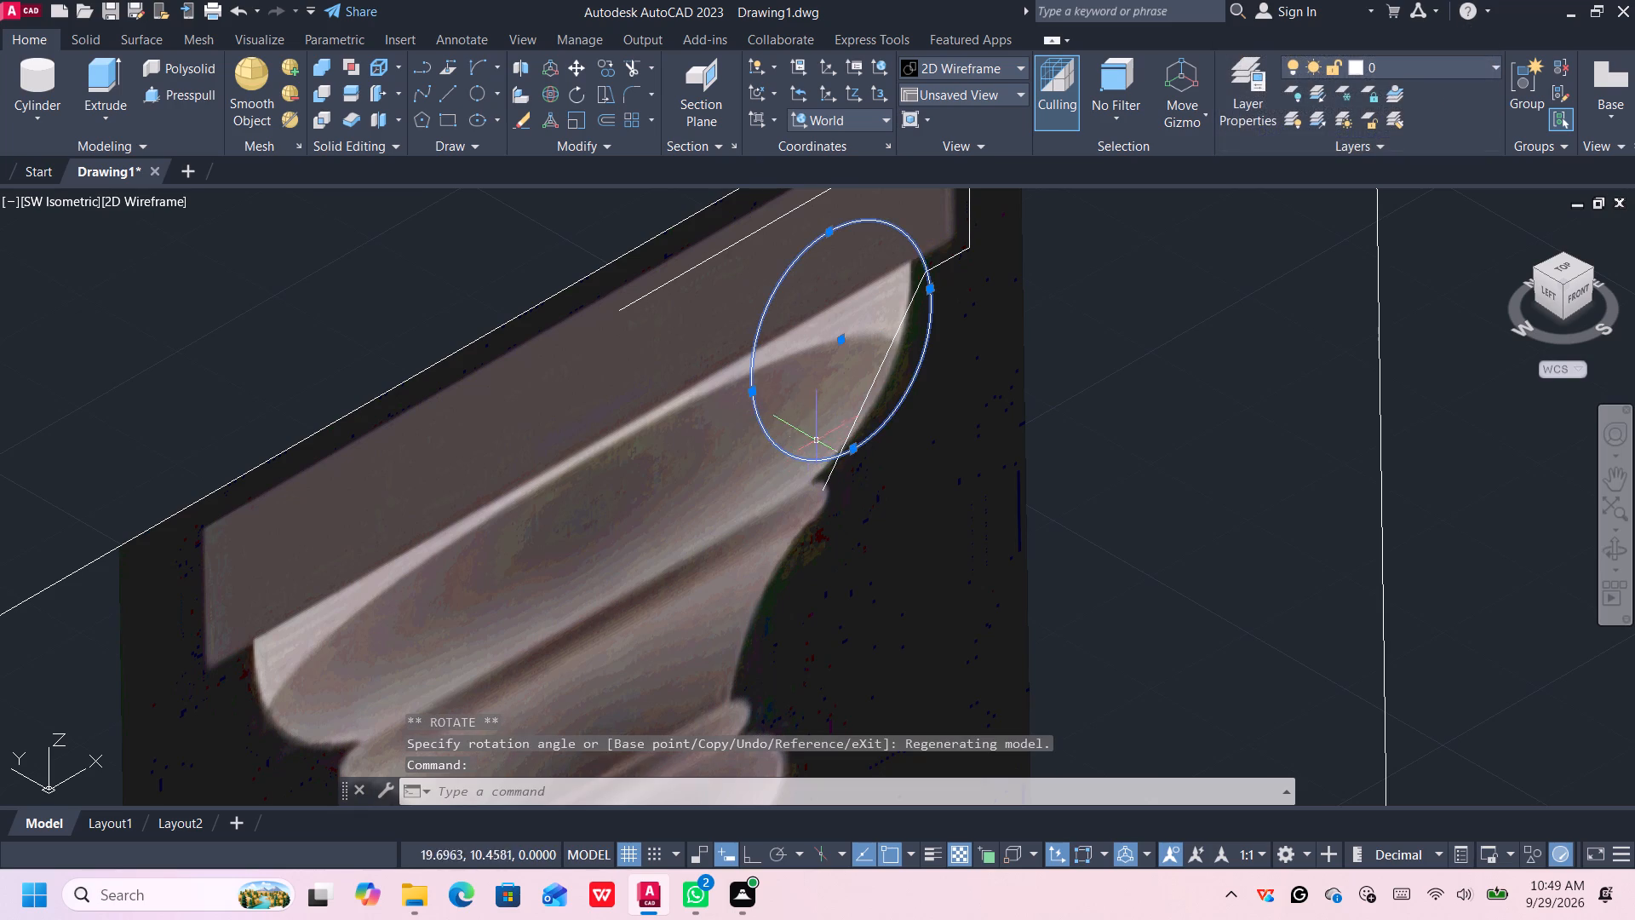
click(749, 394)
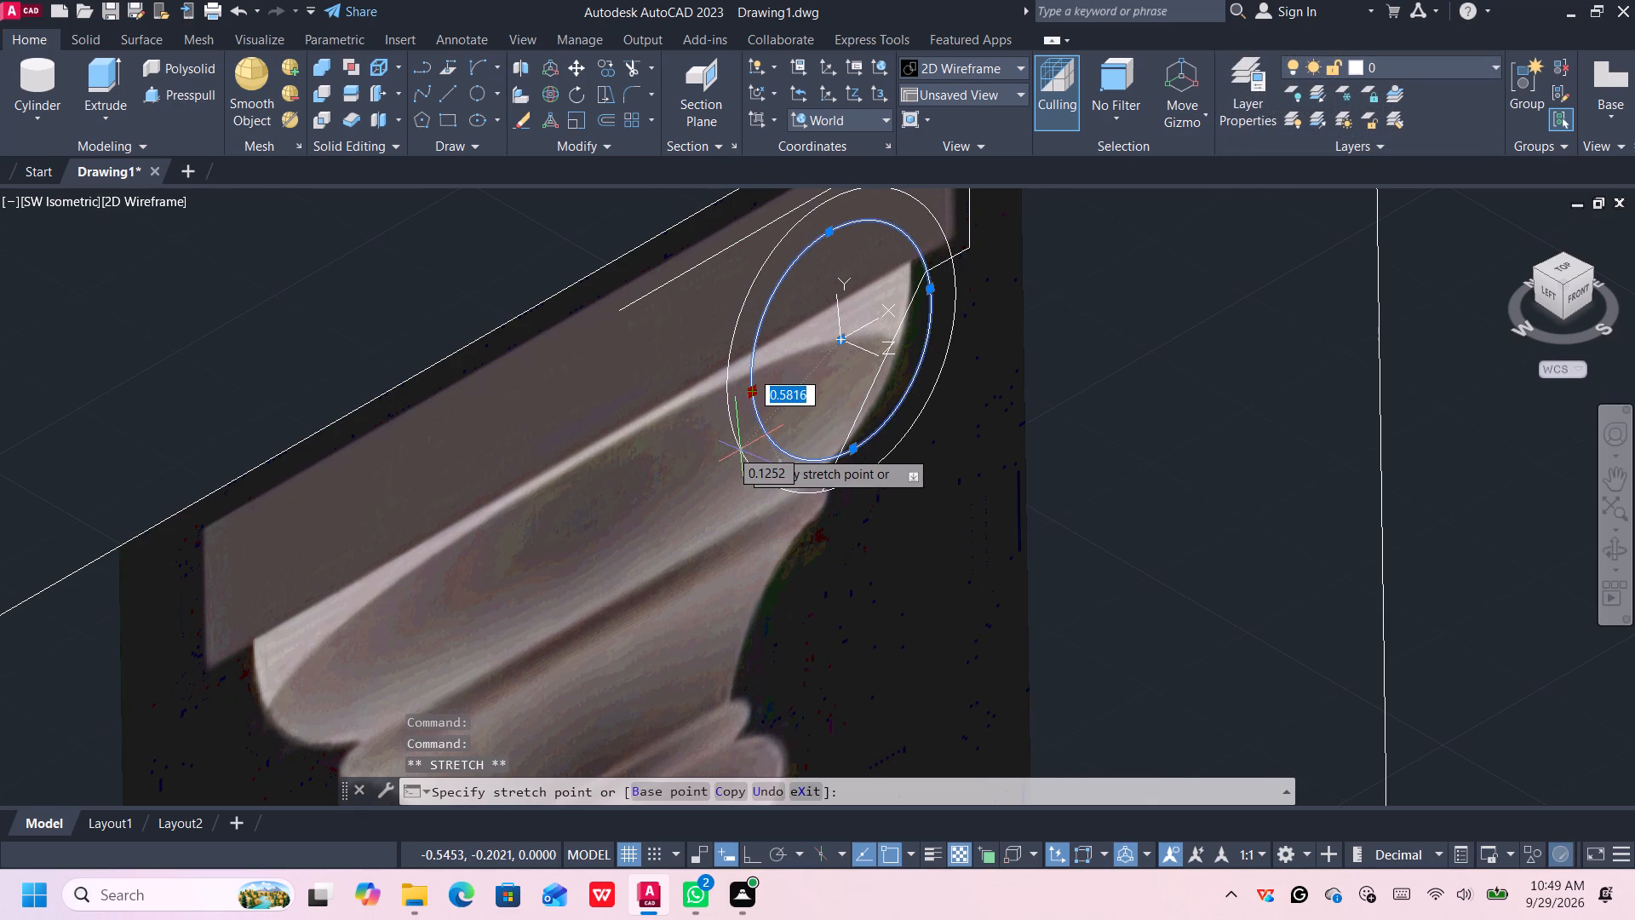
click(744, 438)
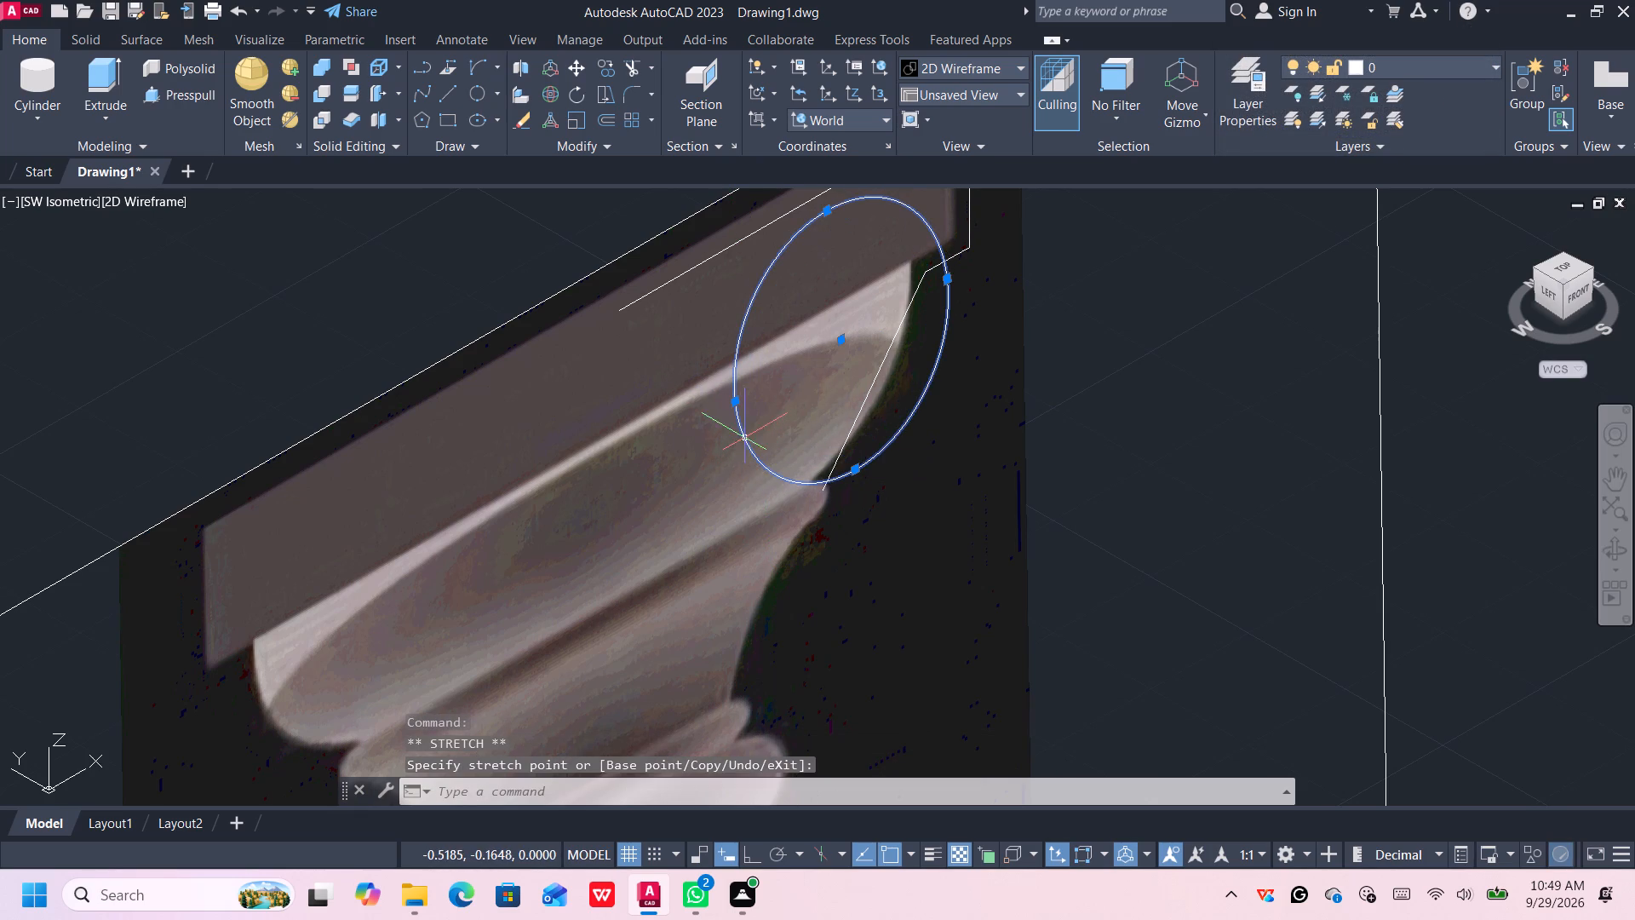
Nudge the circle about 0.1 inward and reduce its radius to about 0.52 so its edge meets the diagonal line's ends.
click(839, 336)
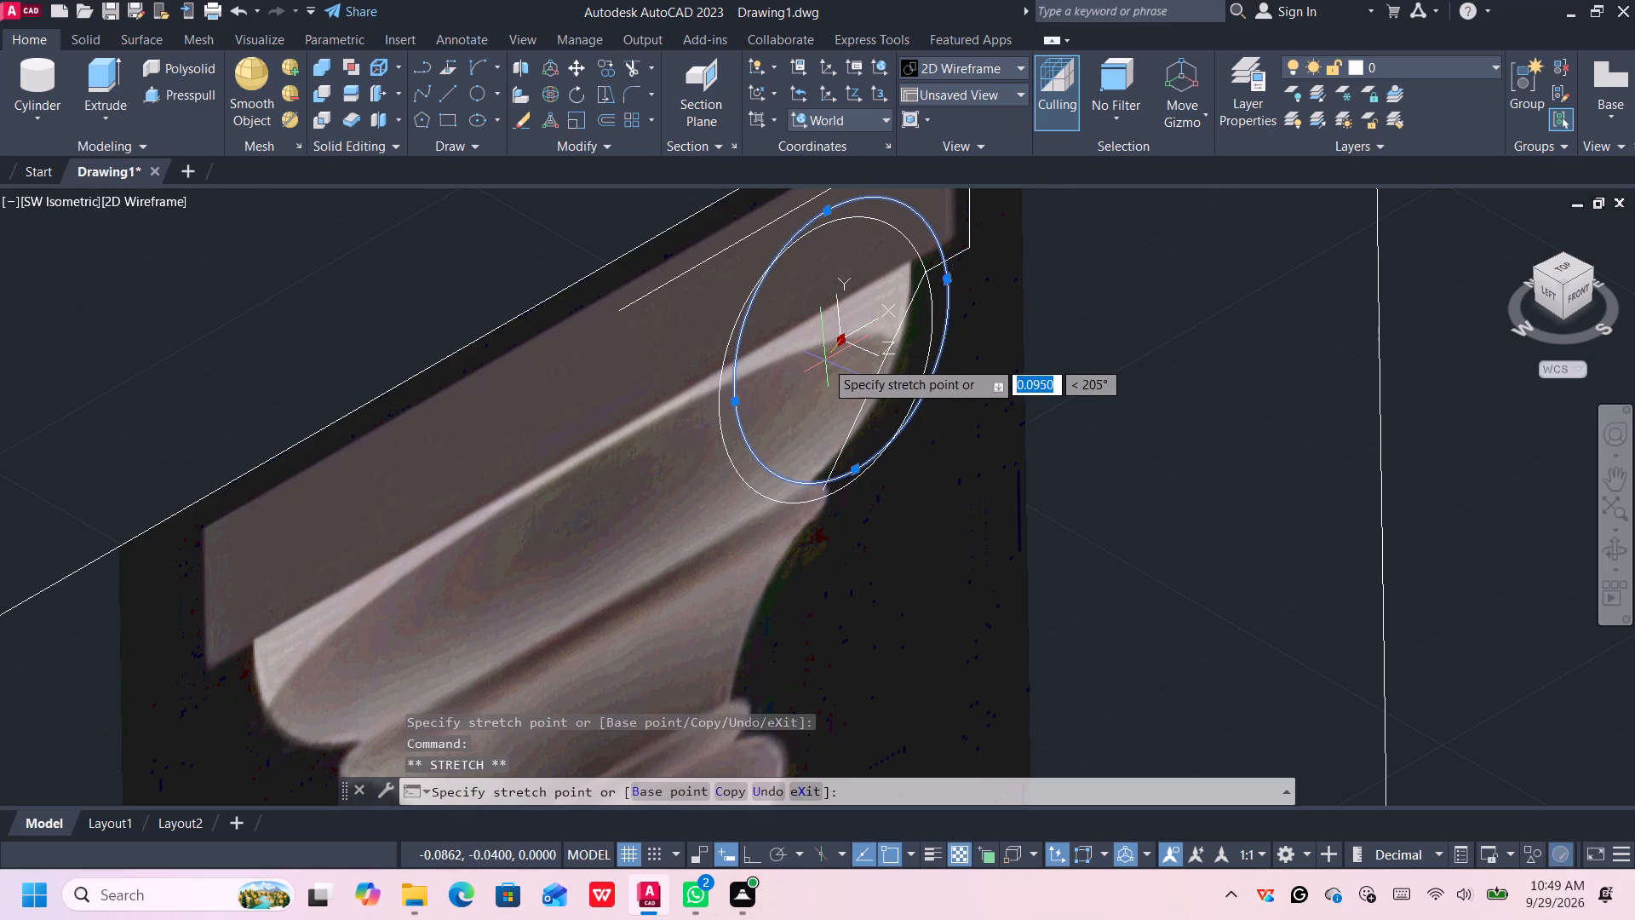
click(826, 359)
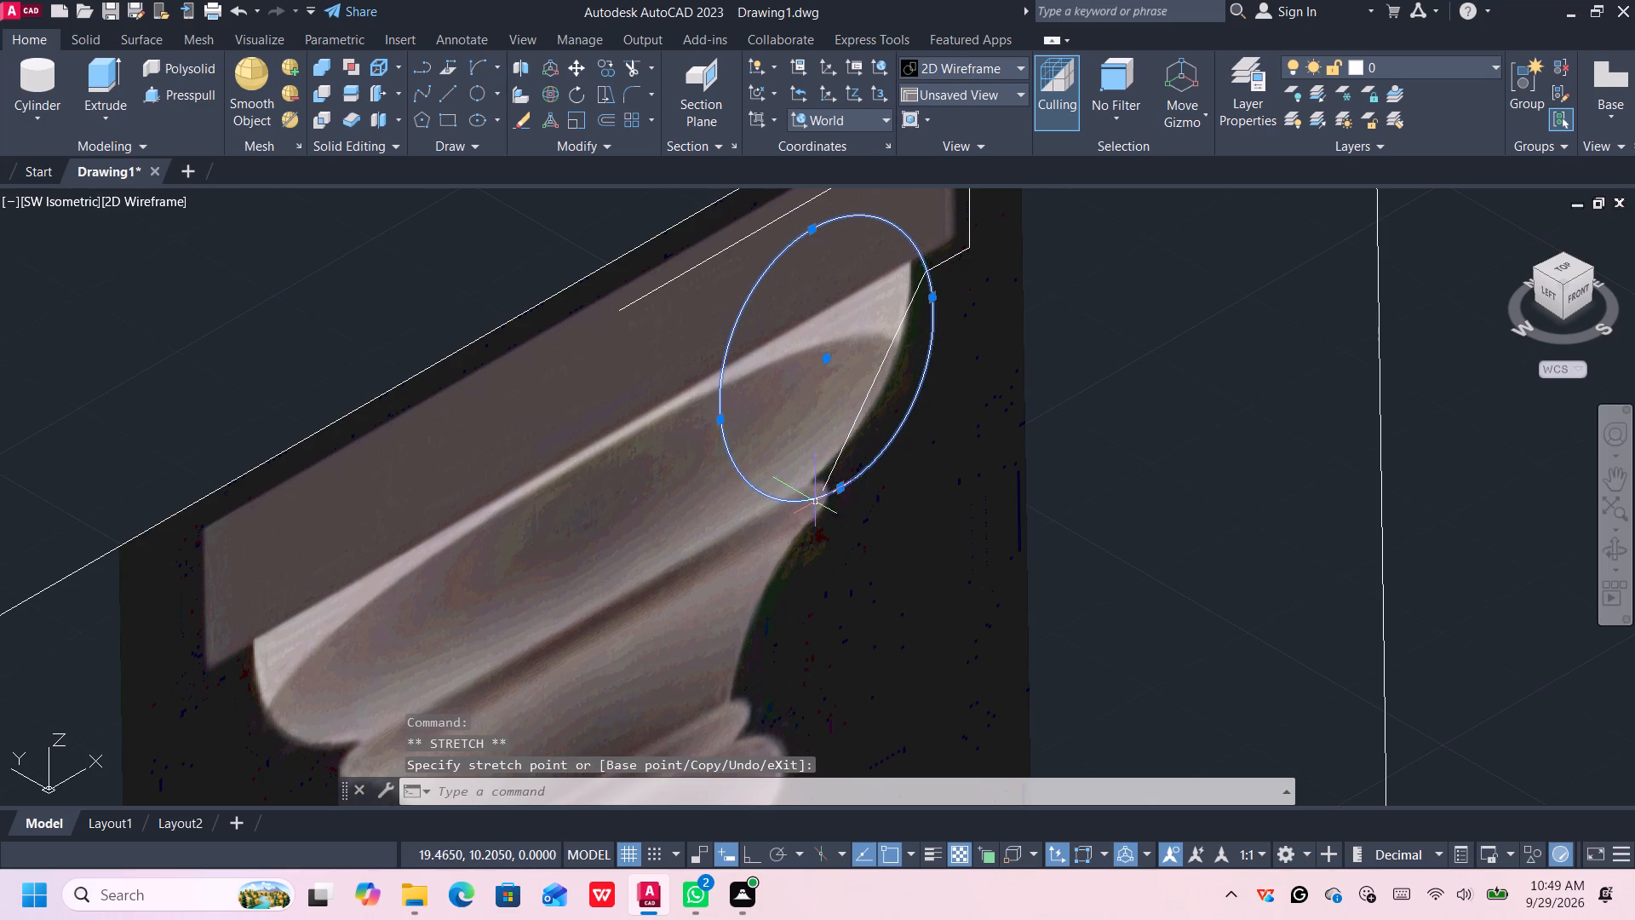
click(835, 487)
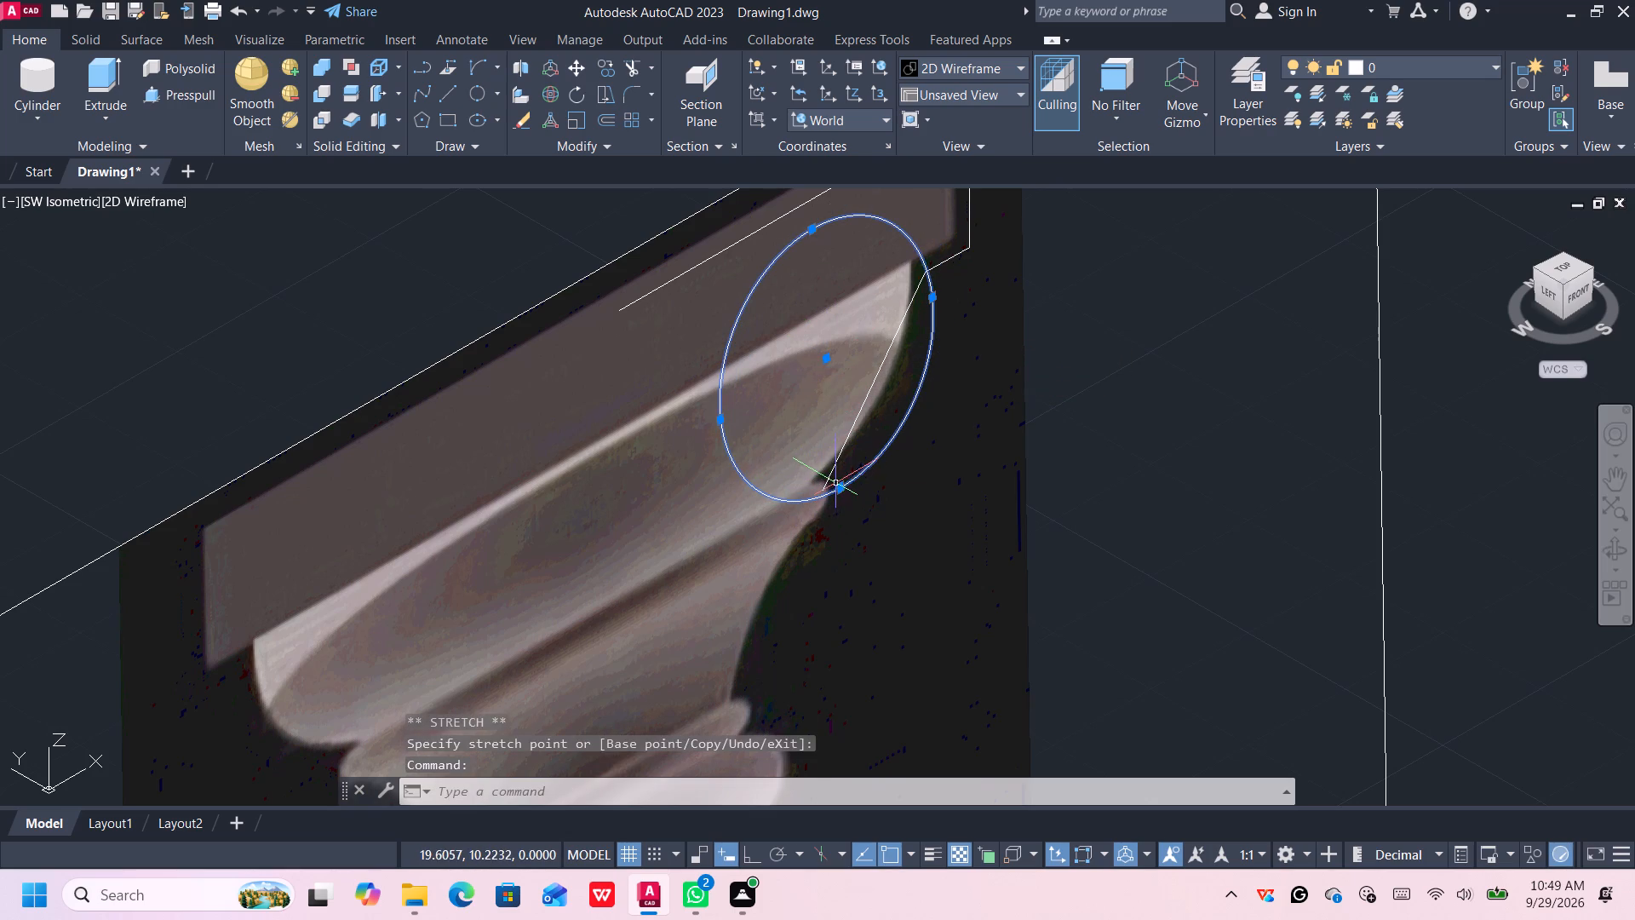
click(844, 492)
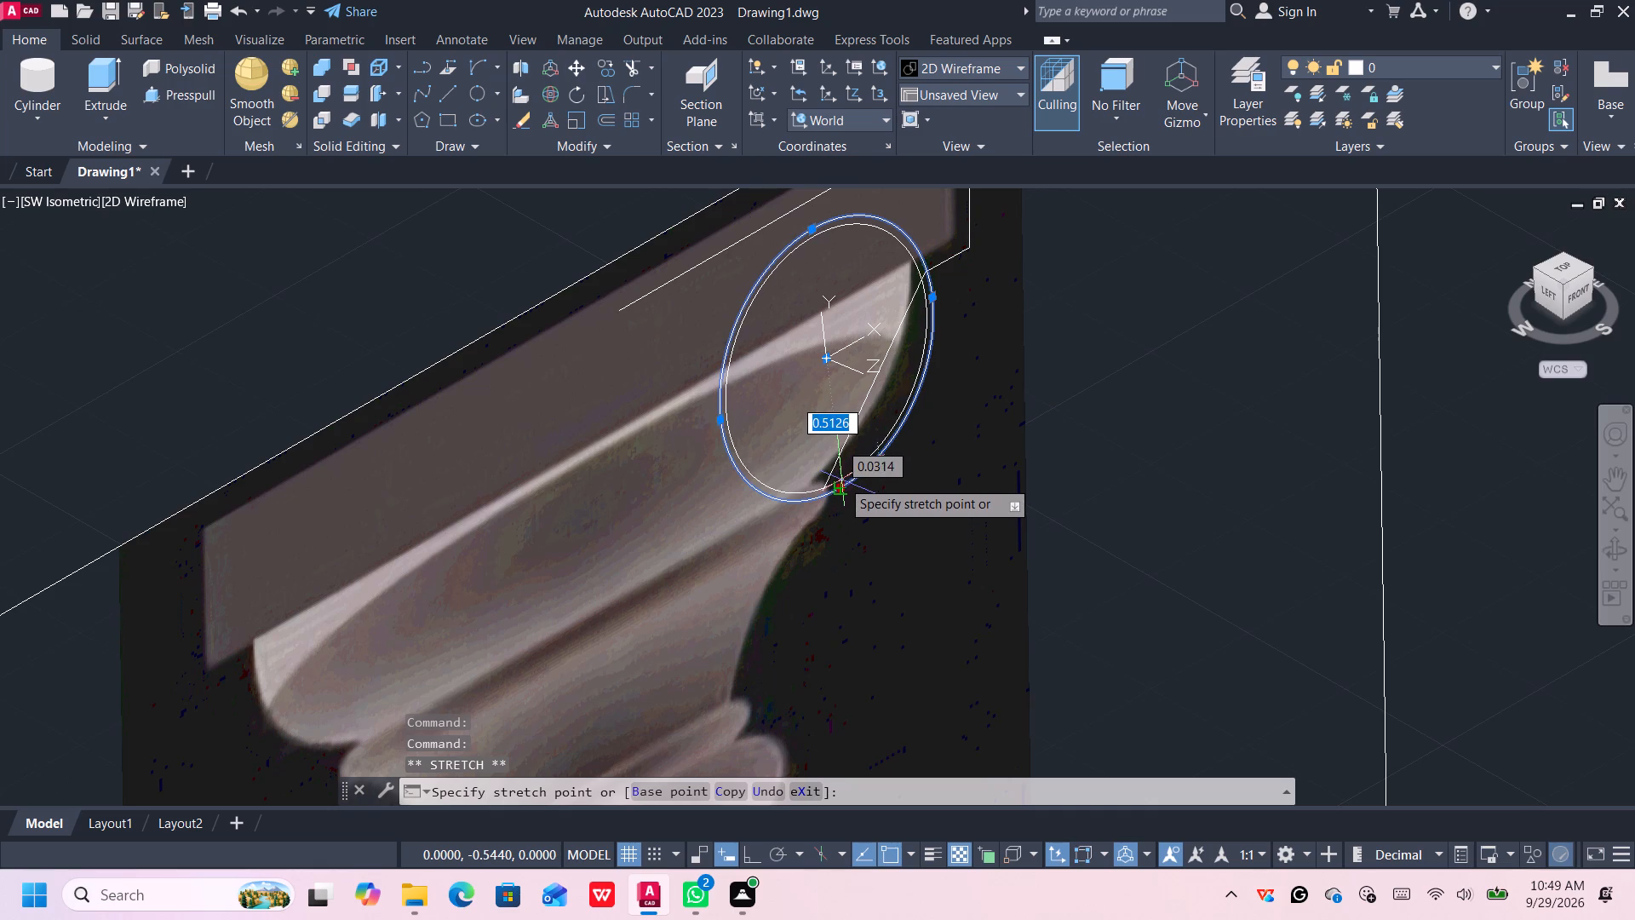
scroll(842, 480, up, 2)
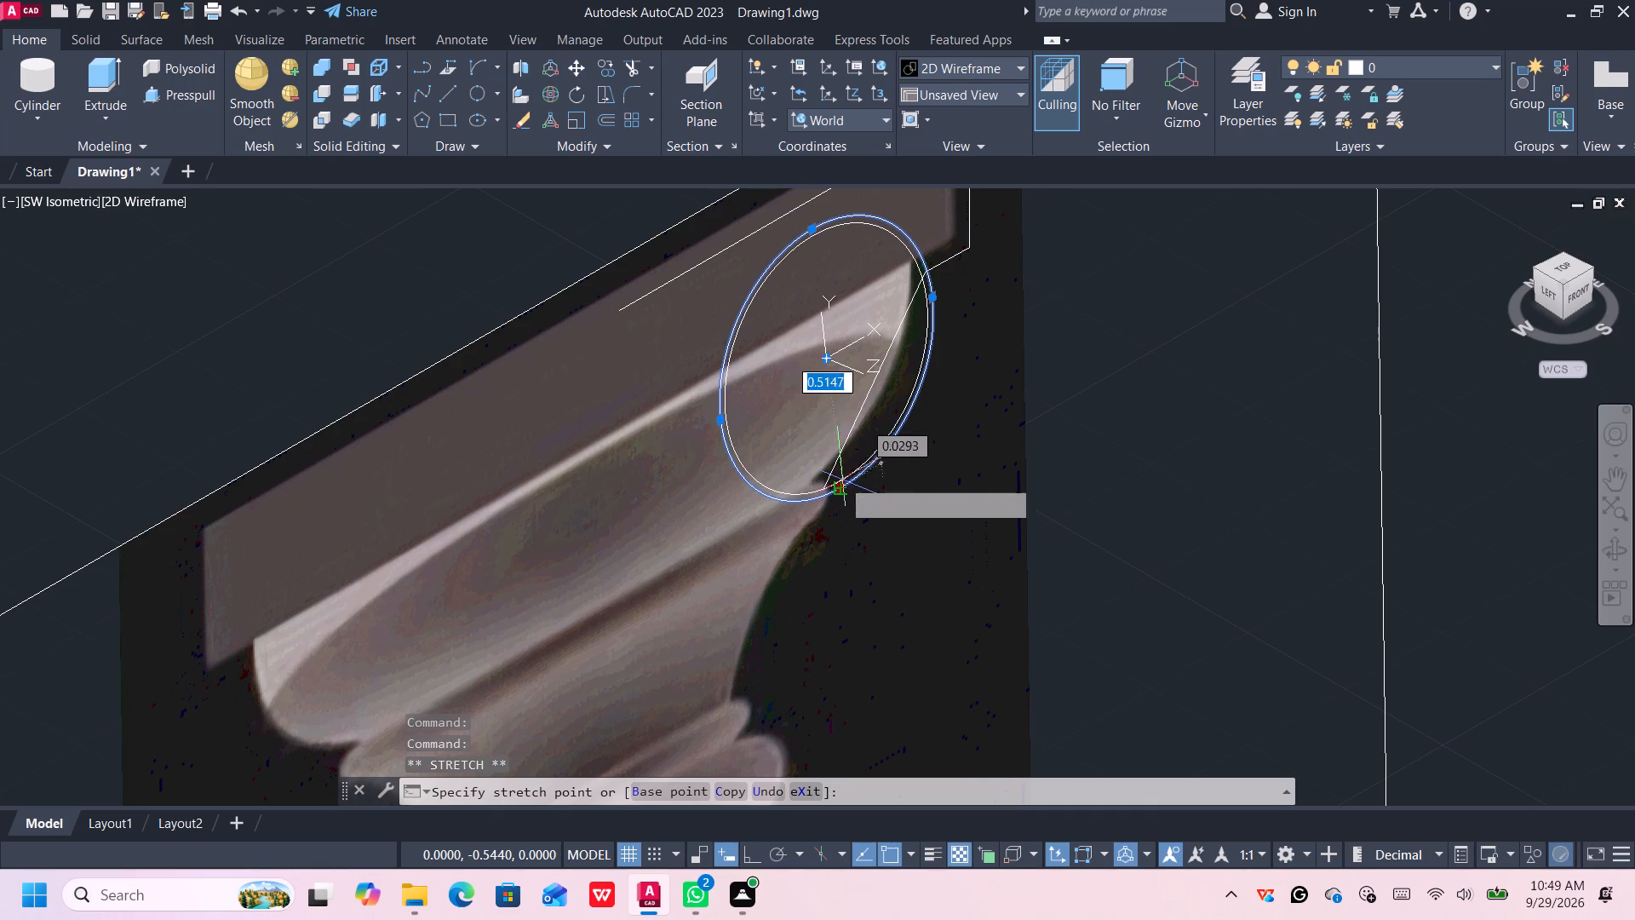
scroll(842, 480, up, 3)
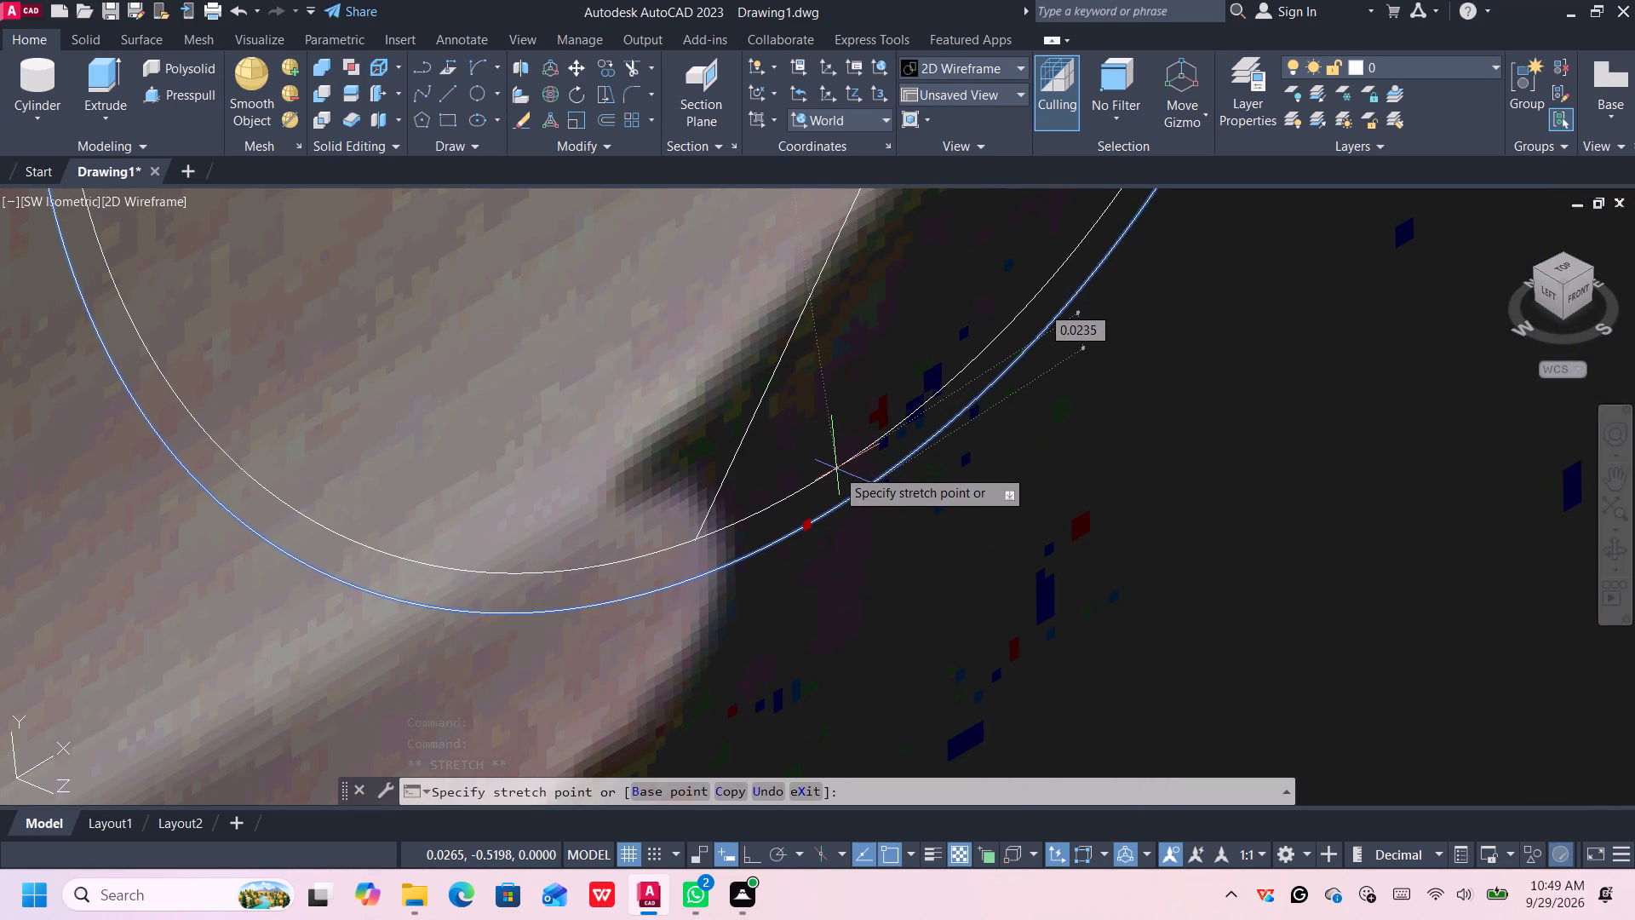
click(836, 469)
scroll(858, 428, down, 4)
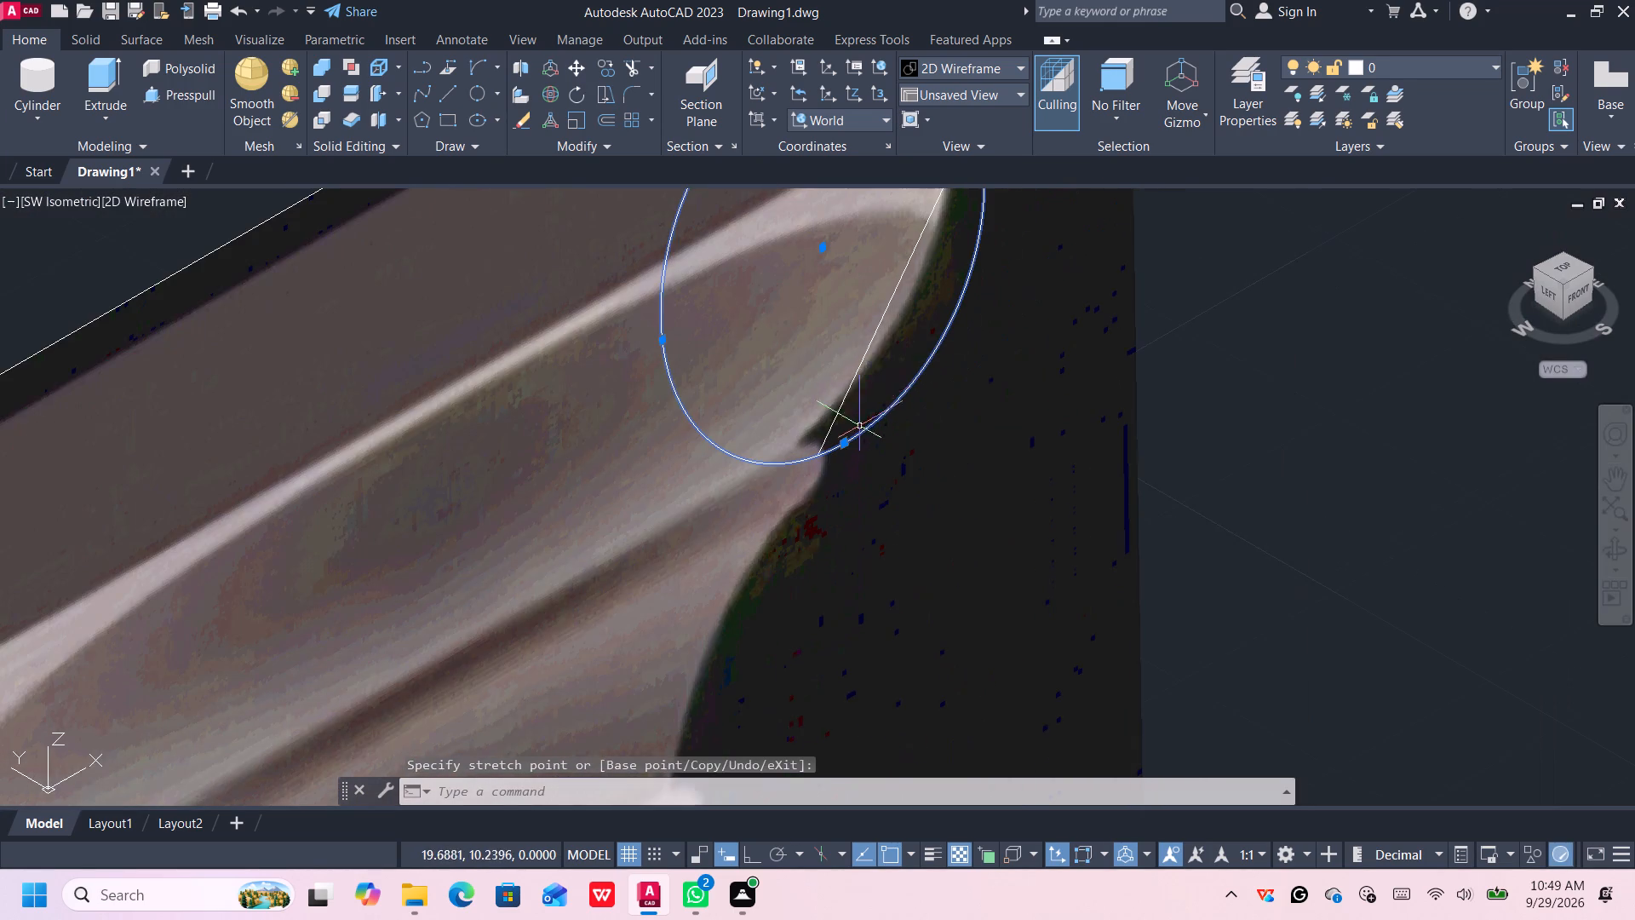
middle_drag(891, 371, 785, 518)
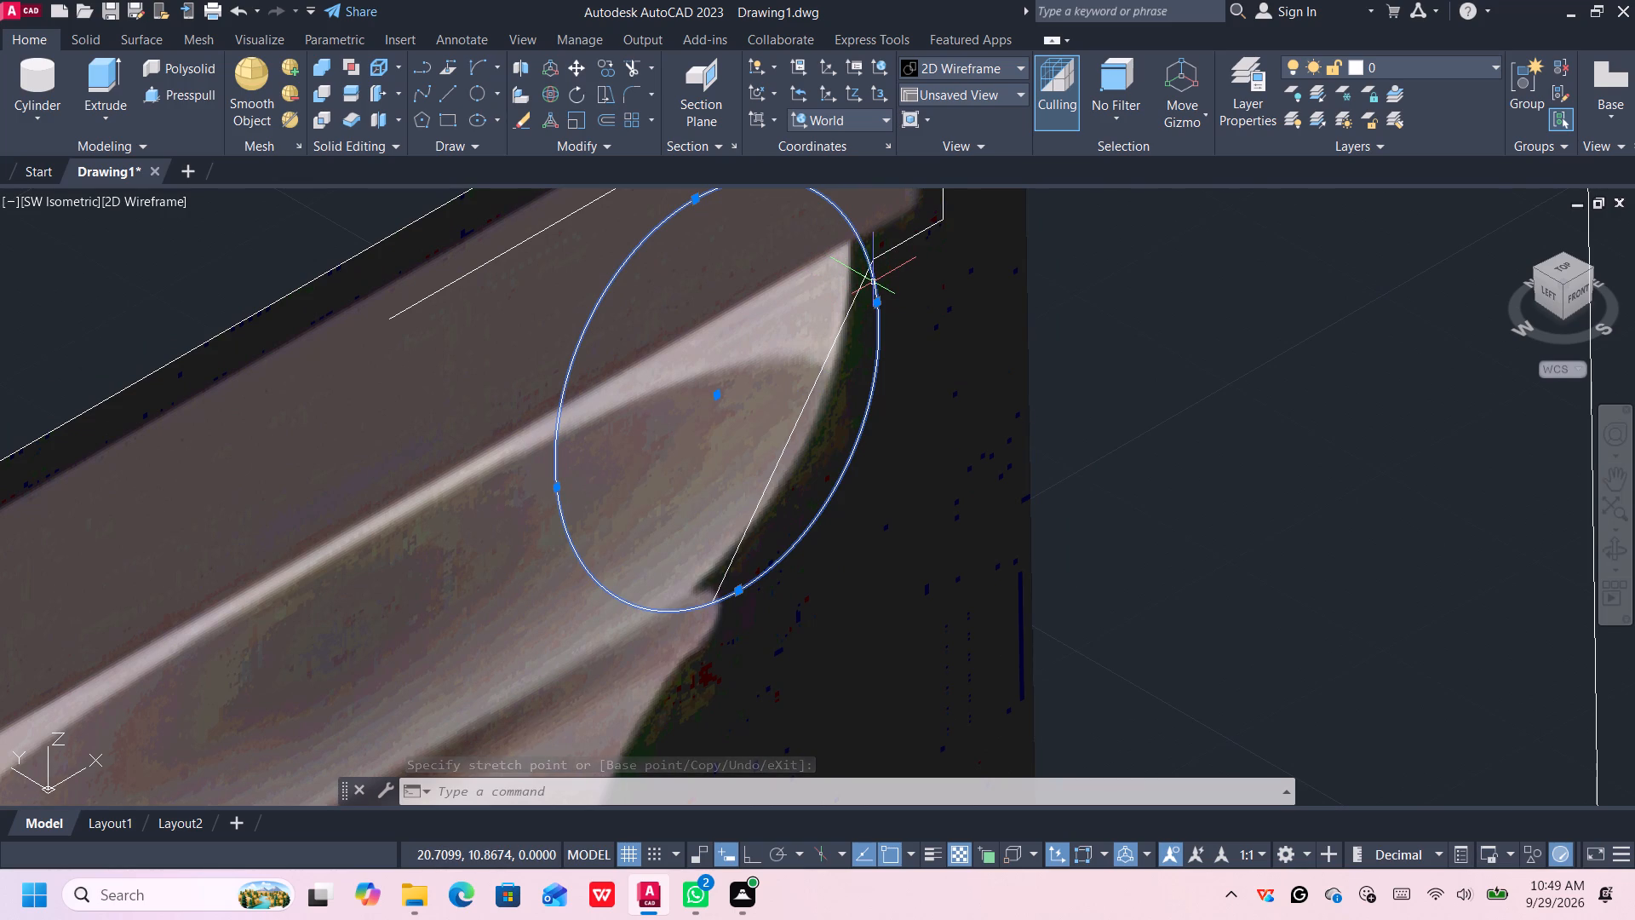
Rotate the circle in 3D about the Y axis through its centre by about 25 degrees.
click(549, 92)
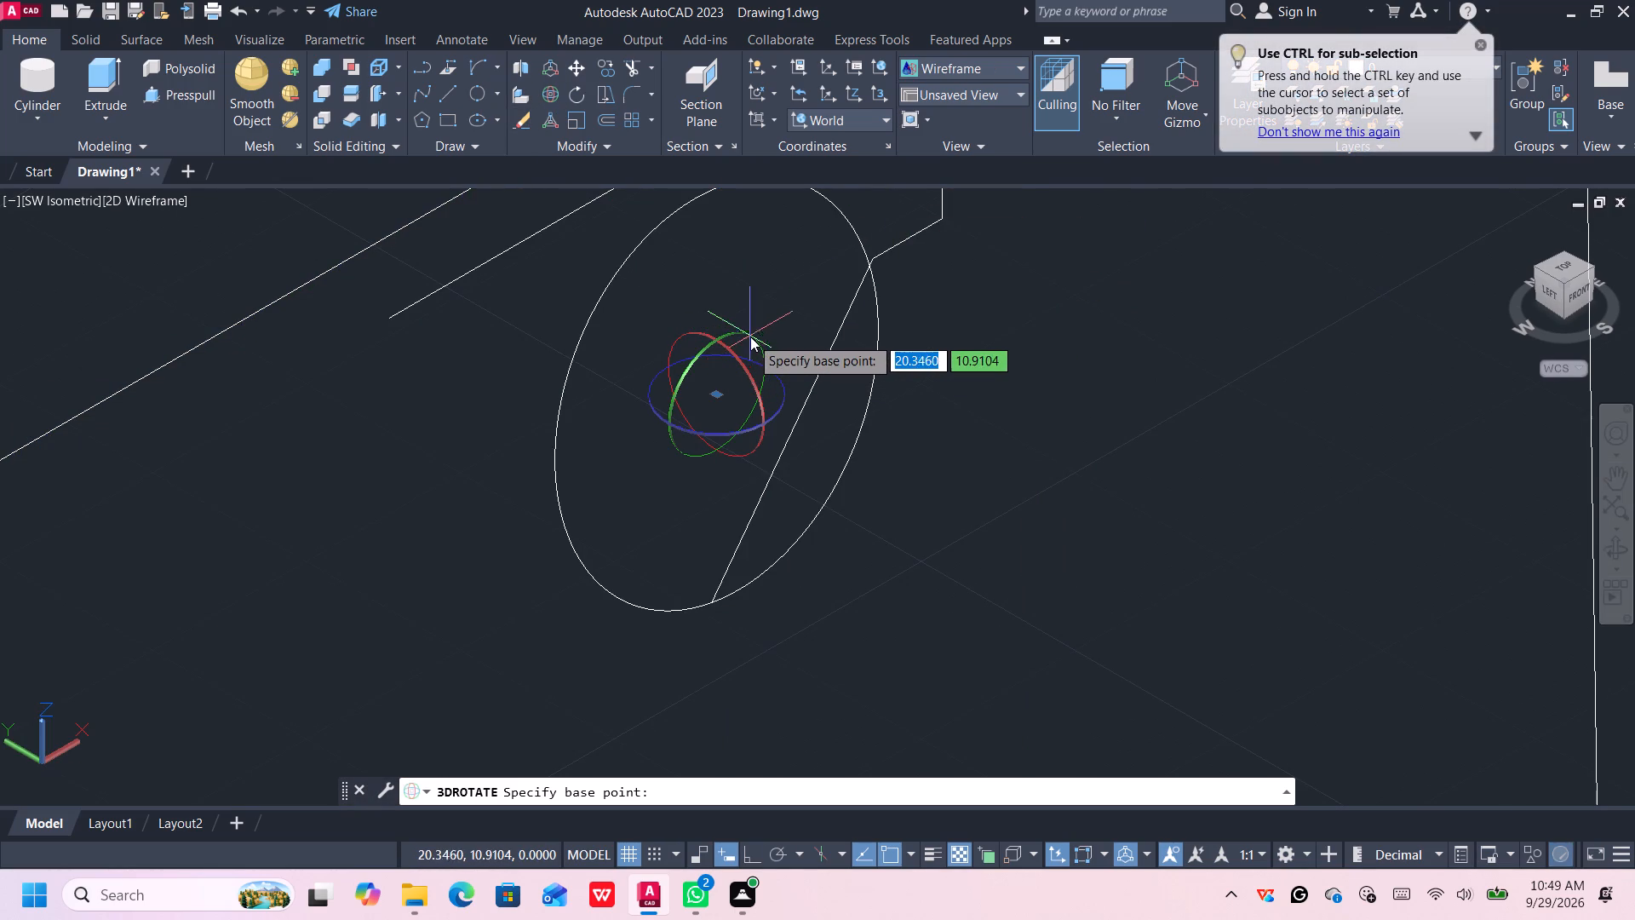
click(750, 336)
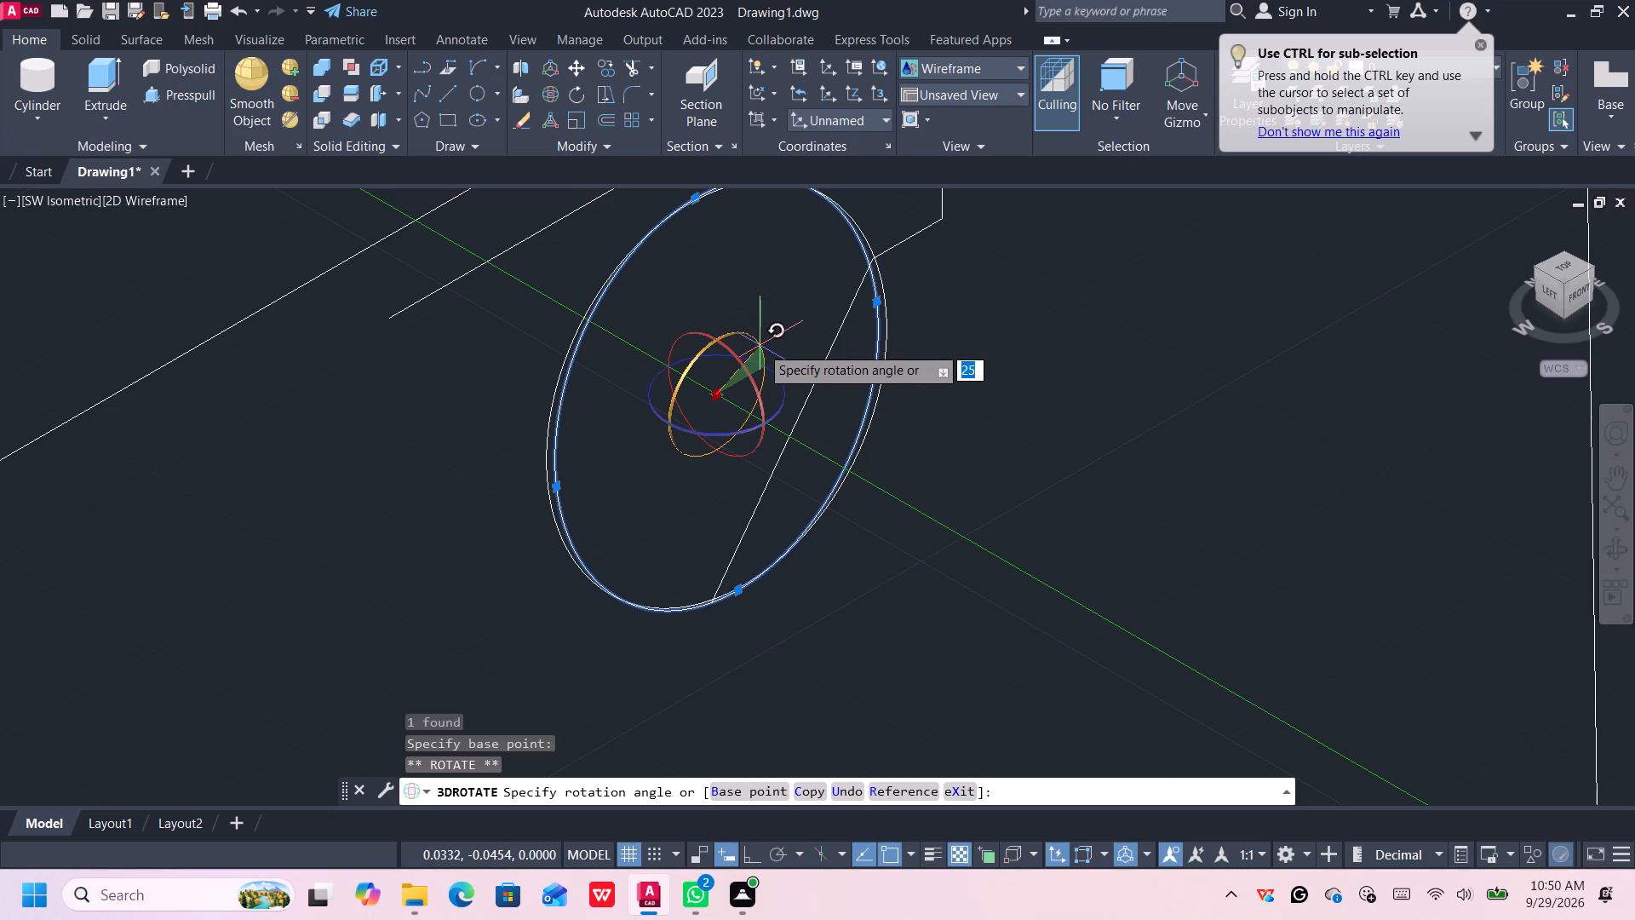
click(760, 346)
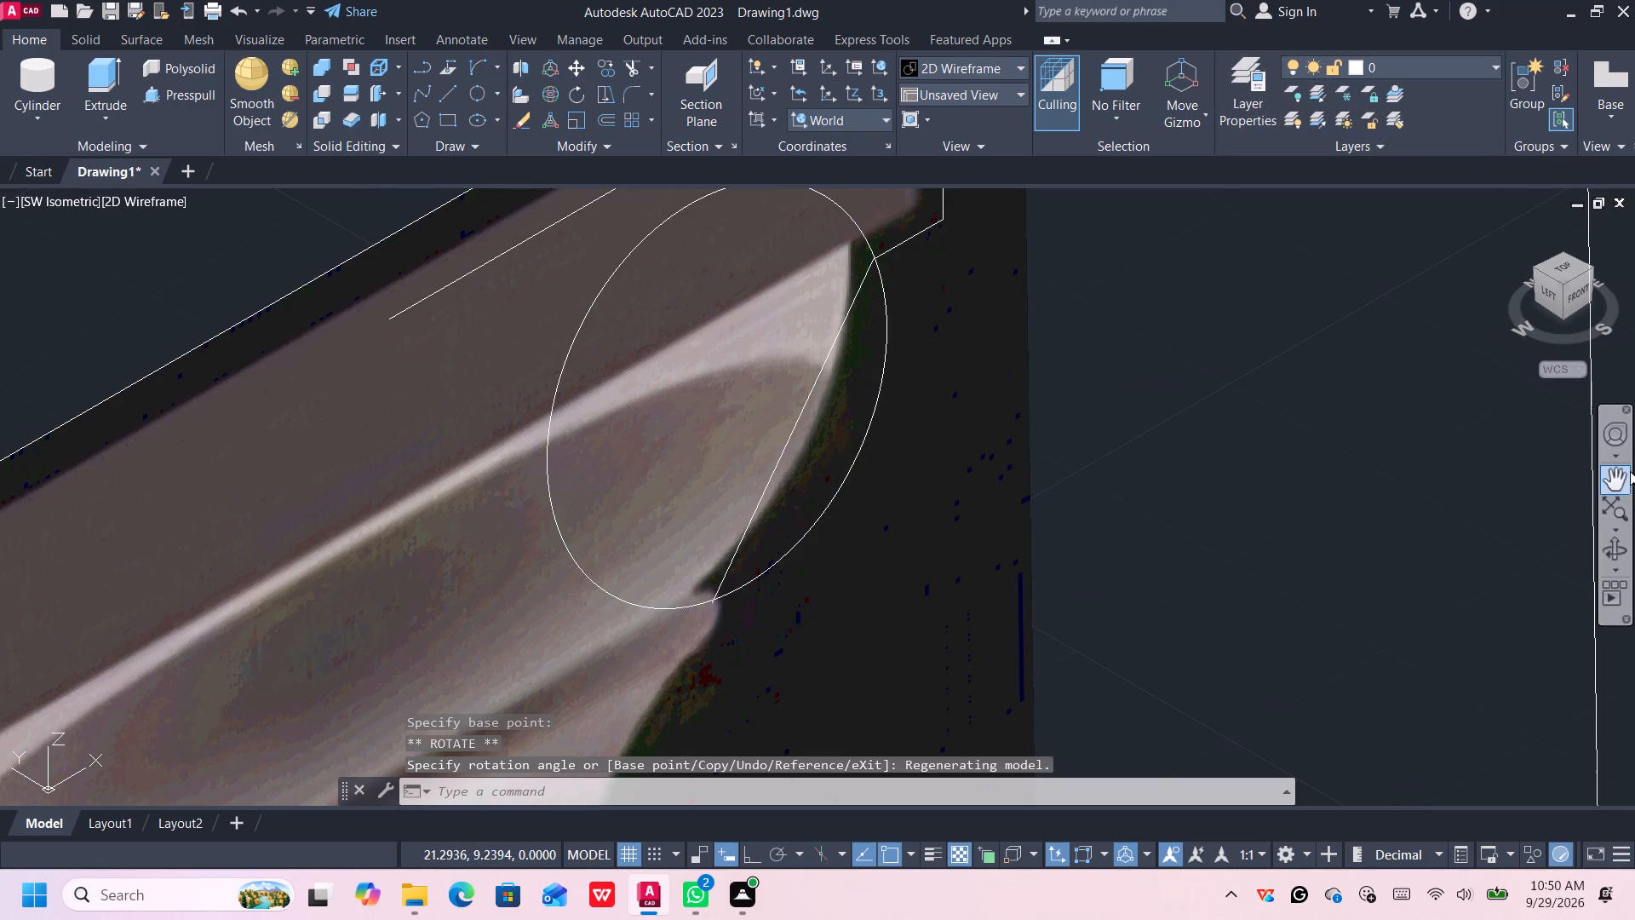
In the front view, move the circle about 0.76 up and inward so its outer edge follows the curved moulding below the top slab.
click(1581, 295)
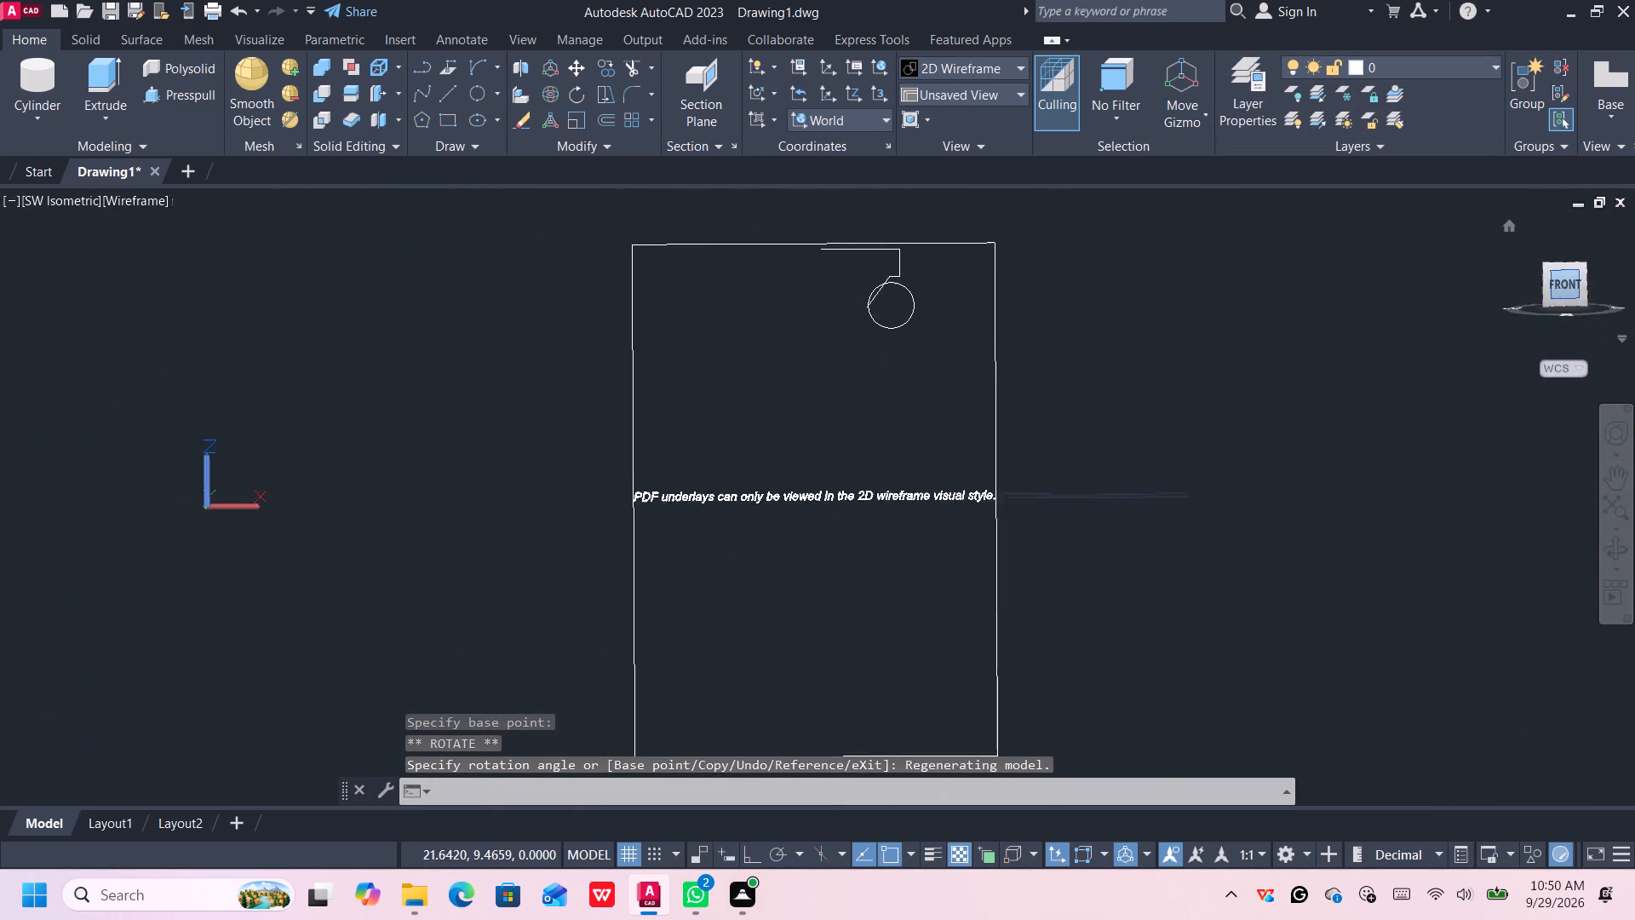
scroll(892, 289, up, 4)
middle_drag(892, 287, 892, 291)
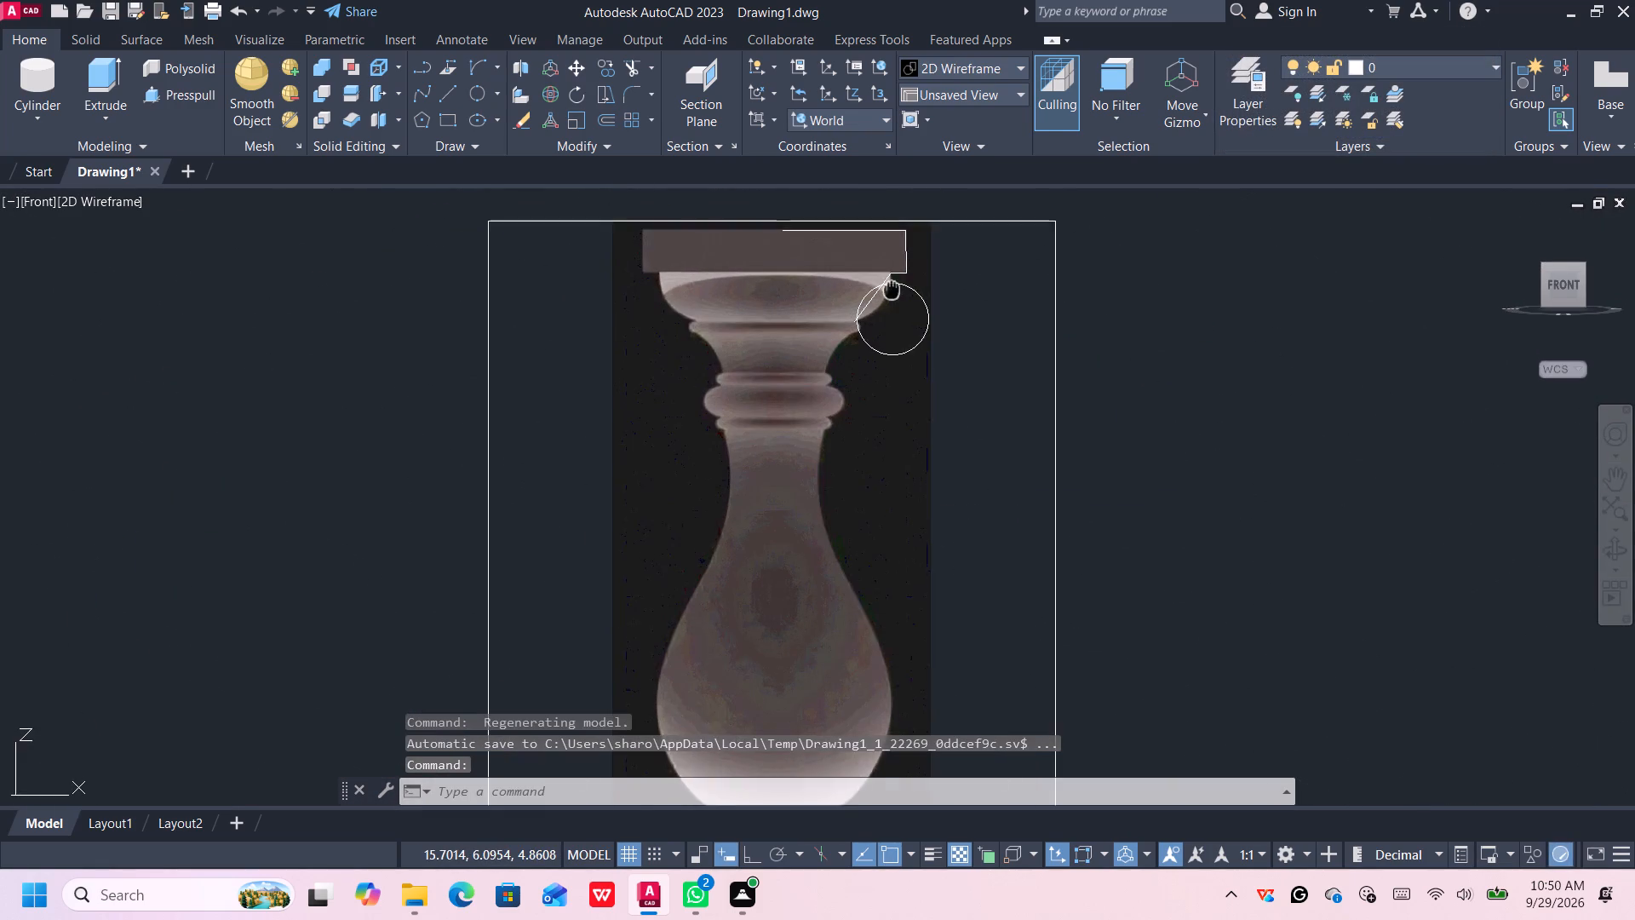
middle_drag(892, 291, 923, 453)
scroll(923, 451, up, 4)
scroll(900, 442, down, 1)
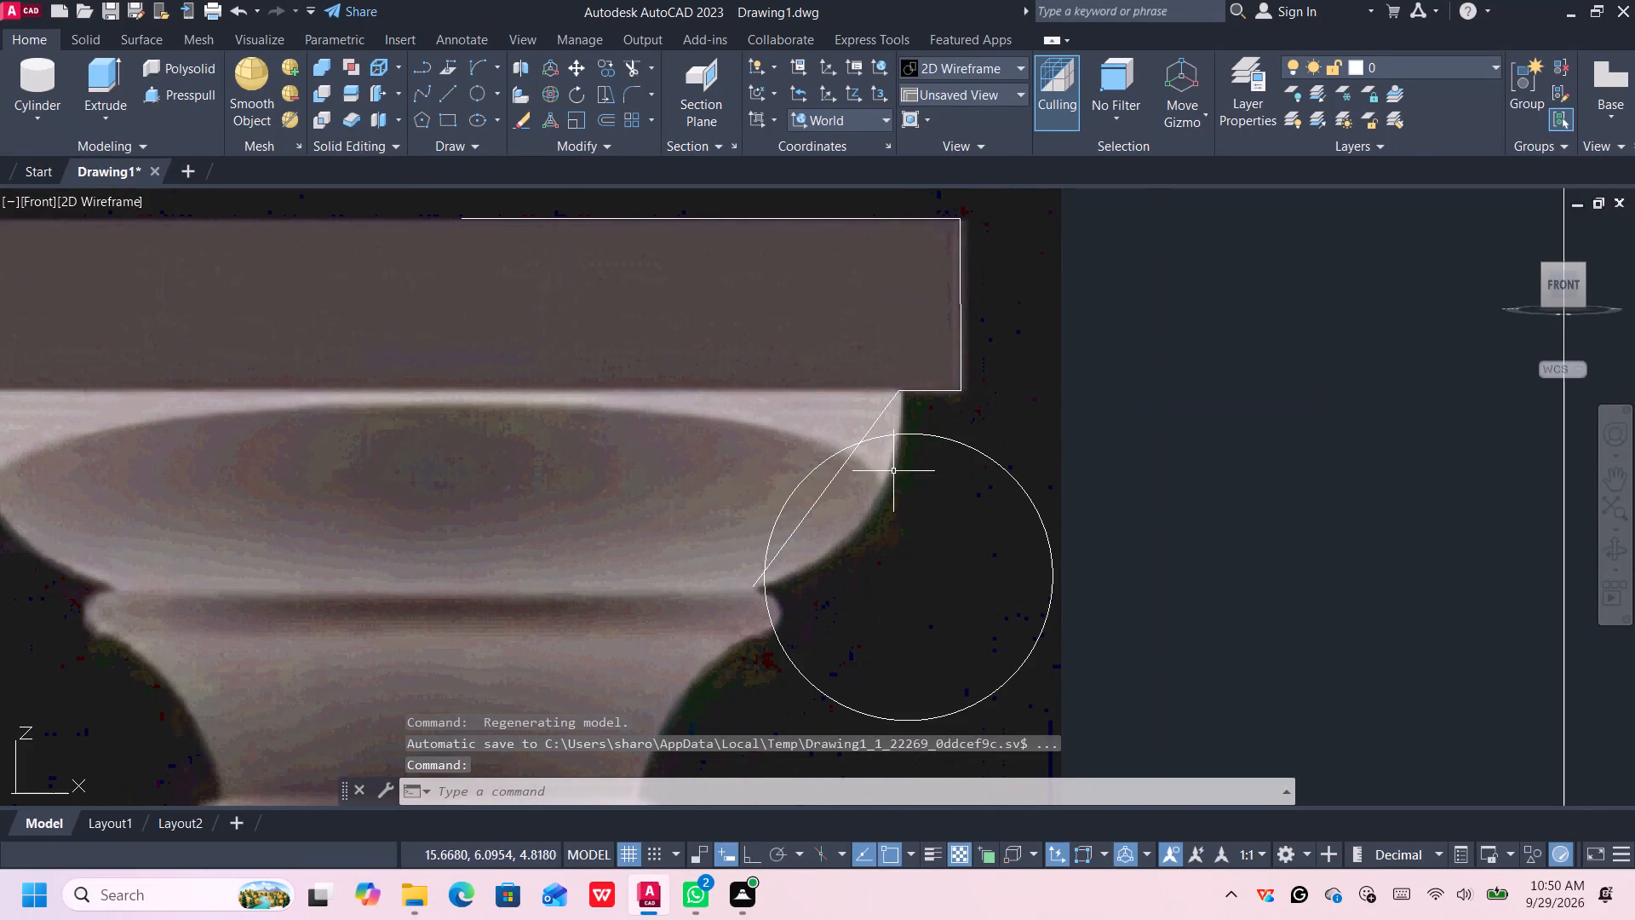
click(794, 667)
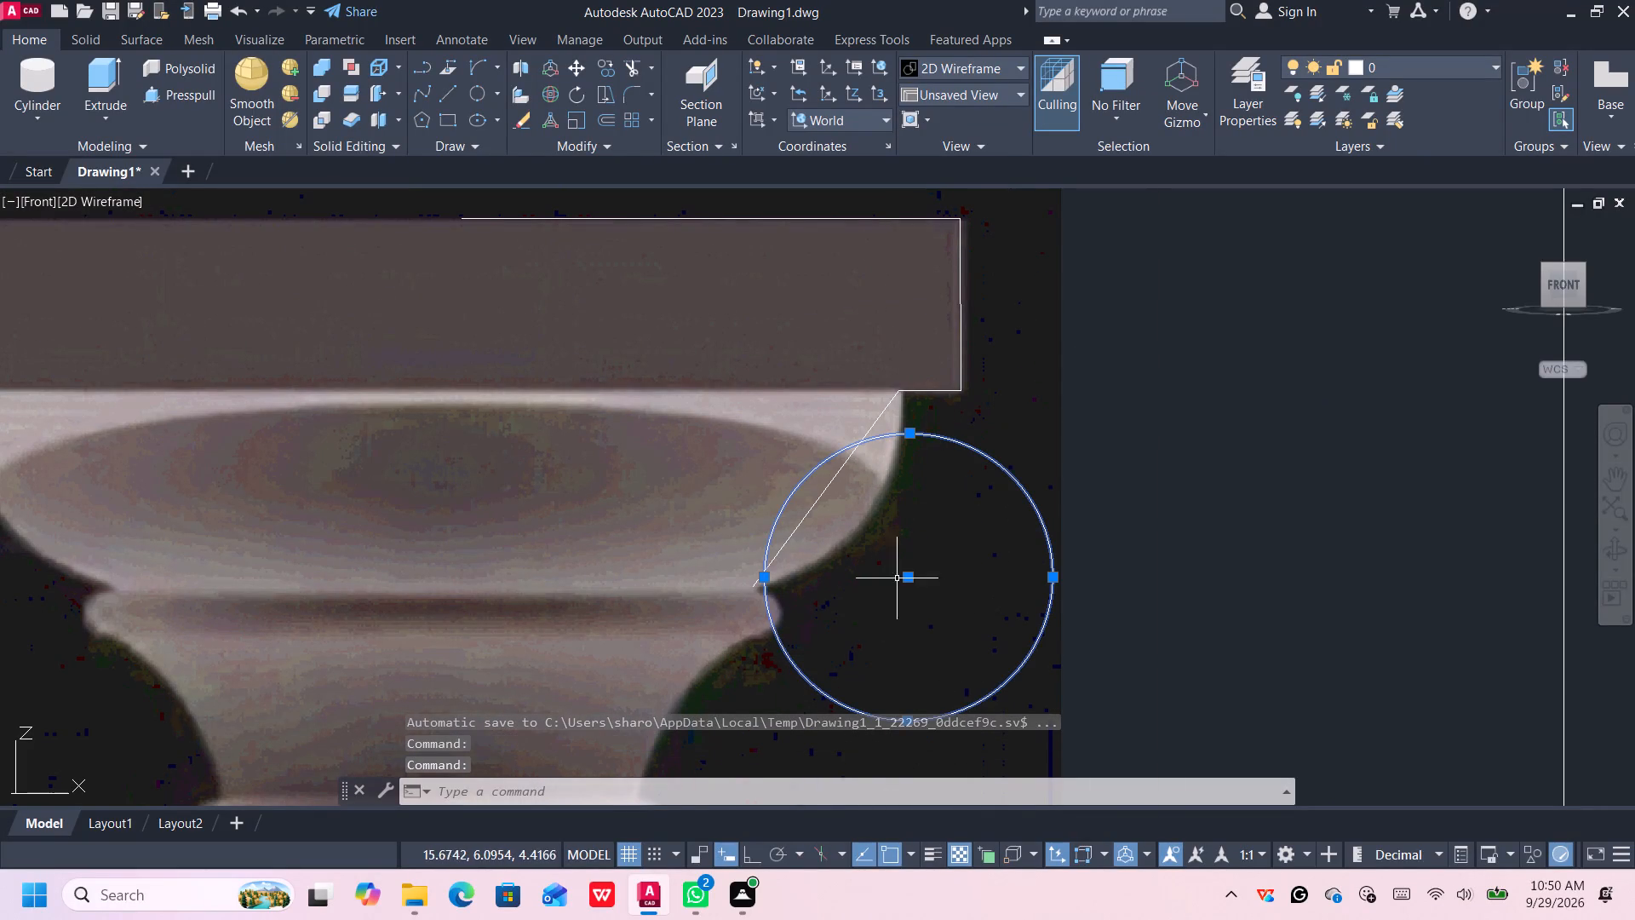
click(909, 575)
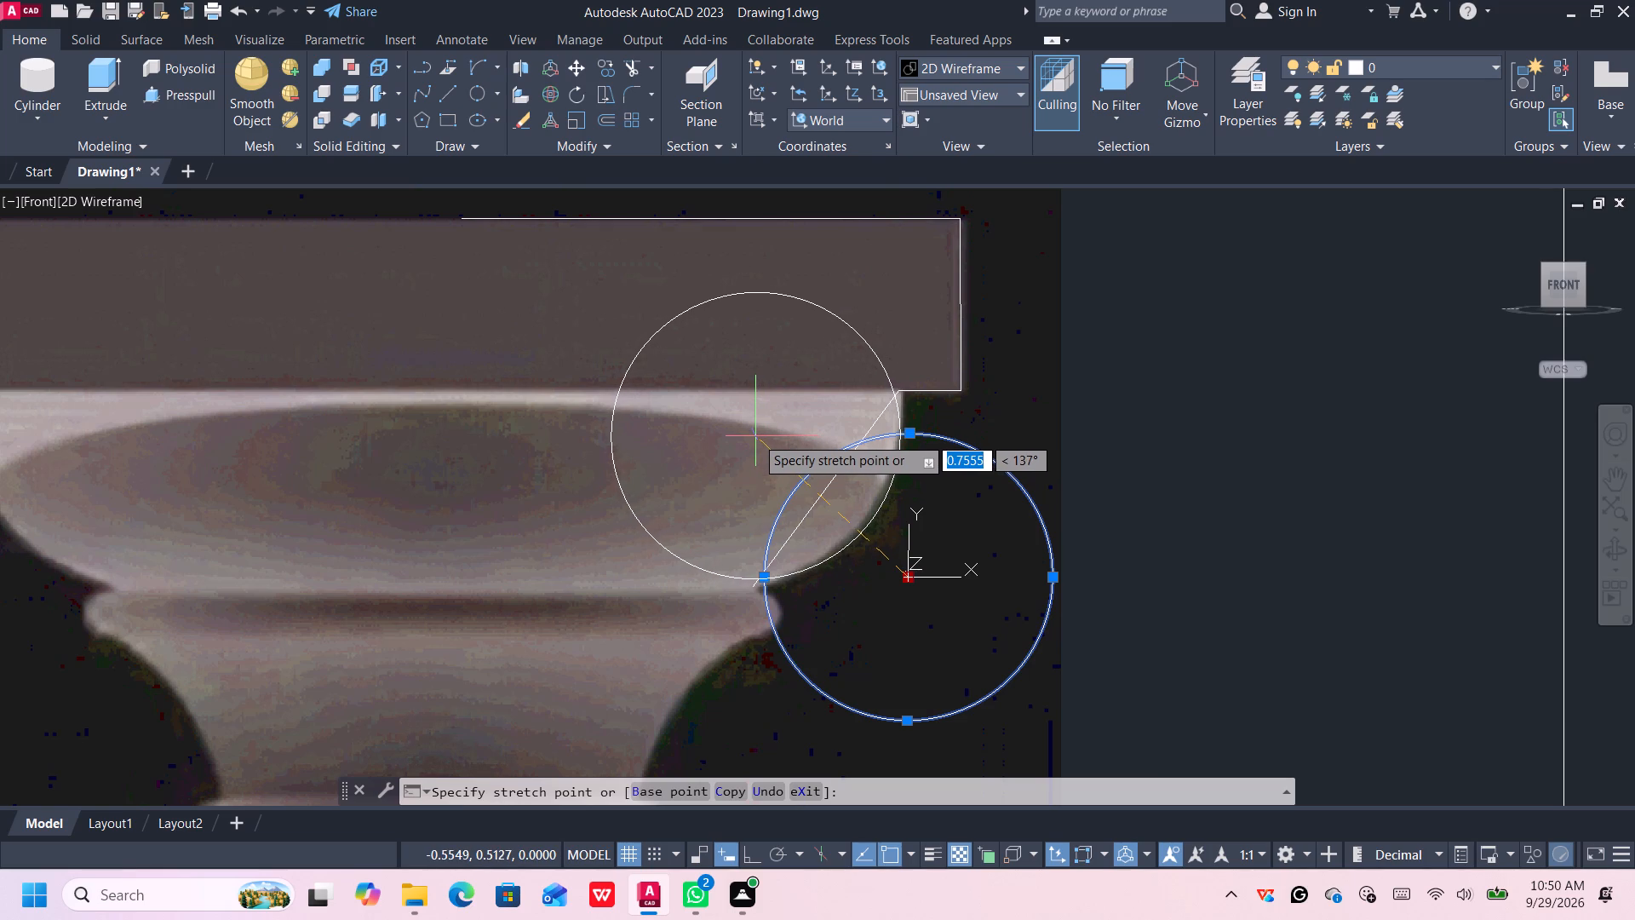
click(755, 436)
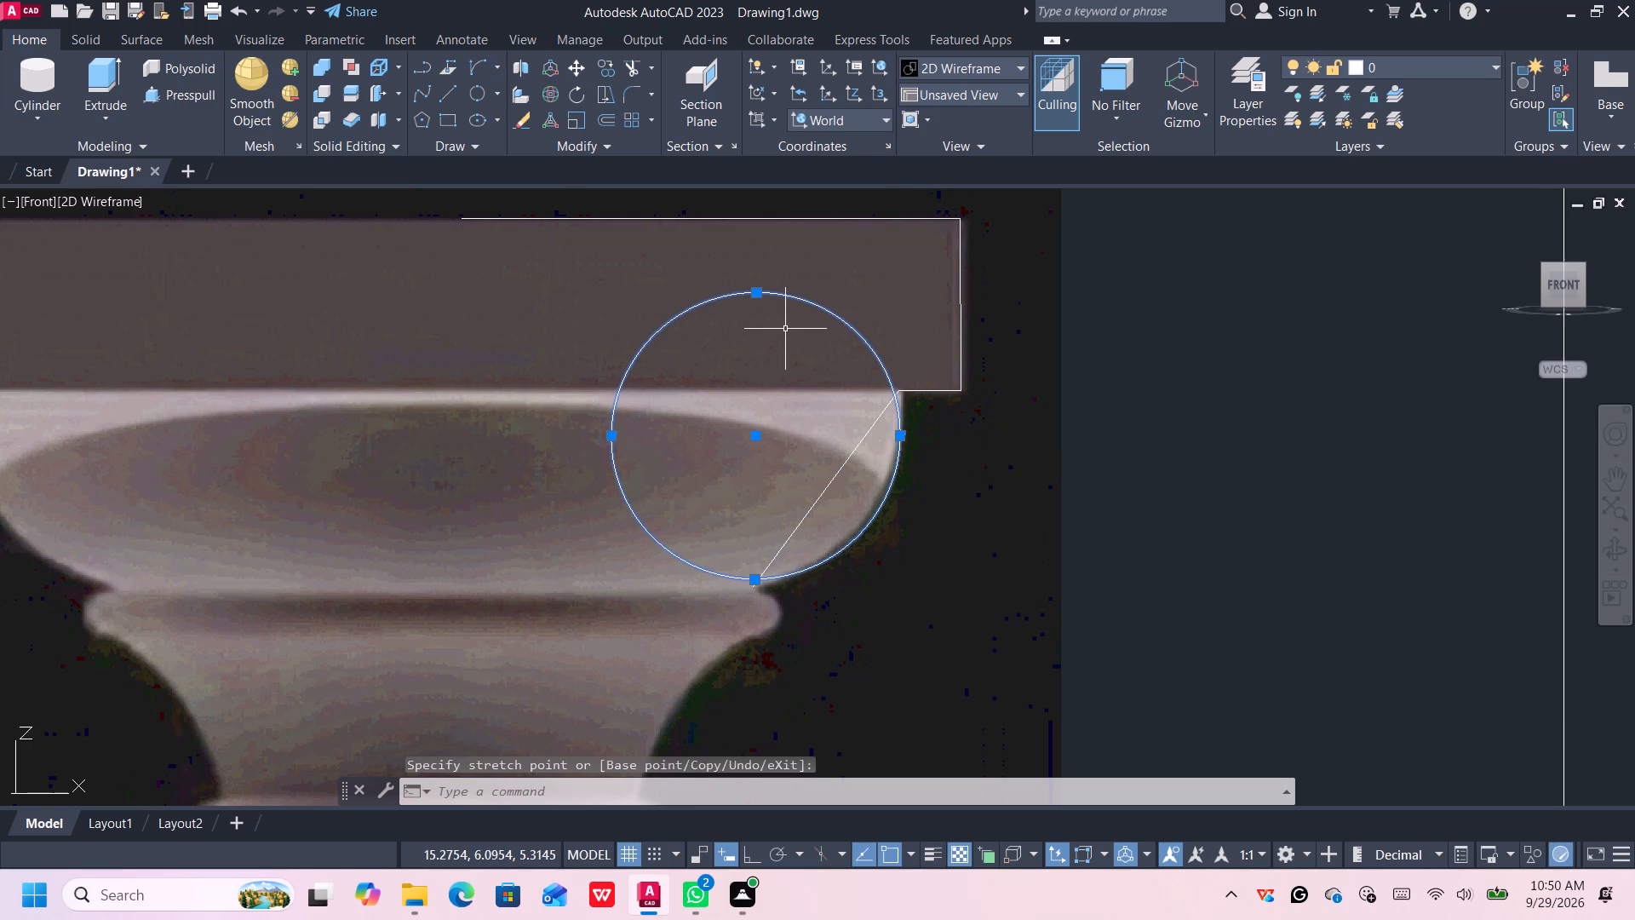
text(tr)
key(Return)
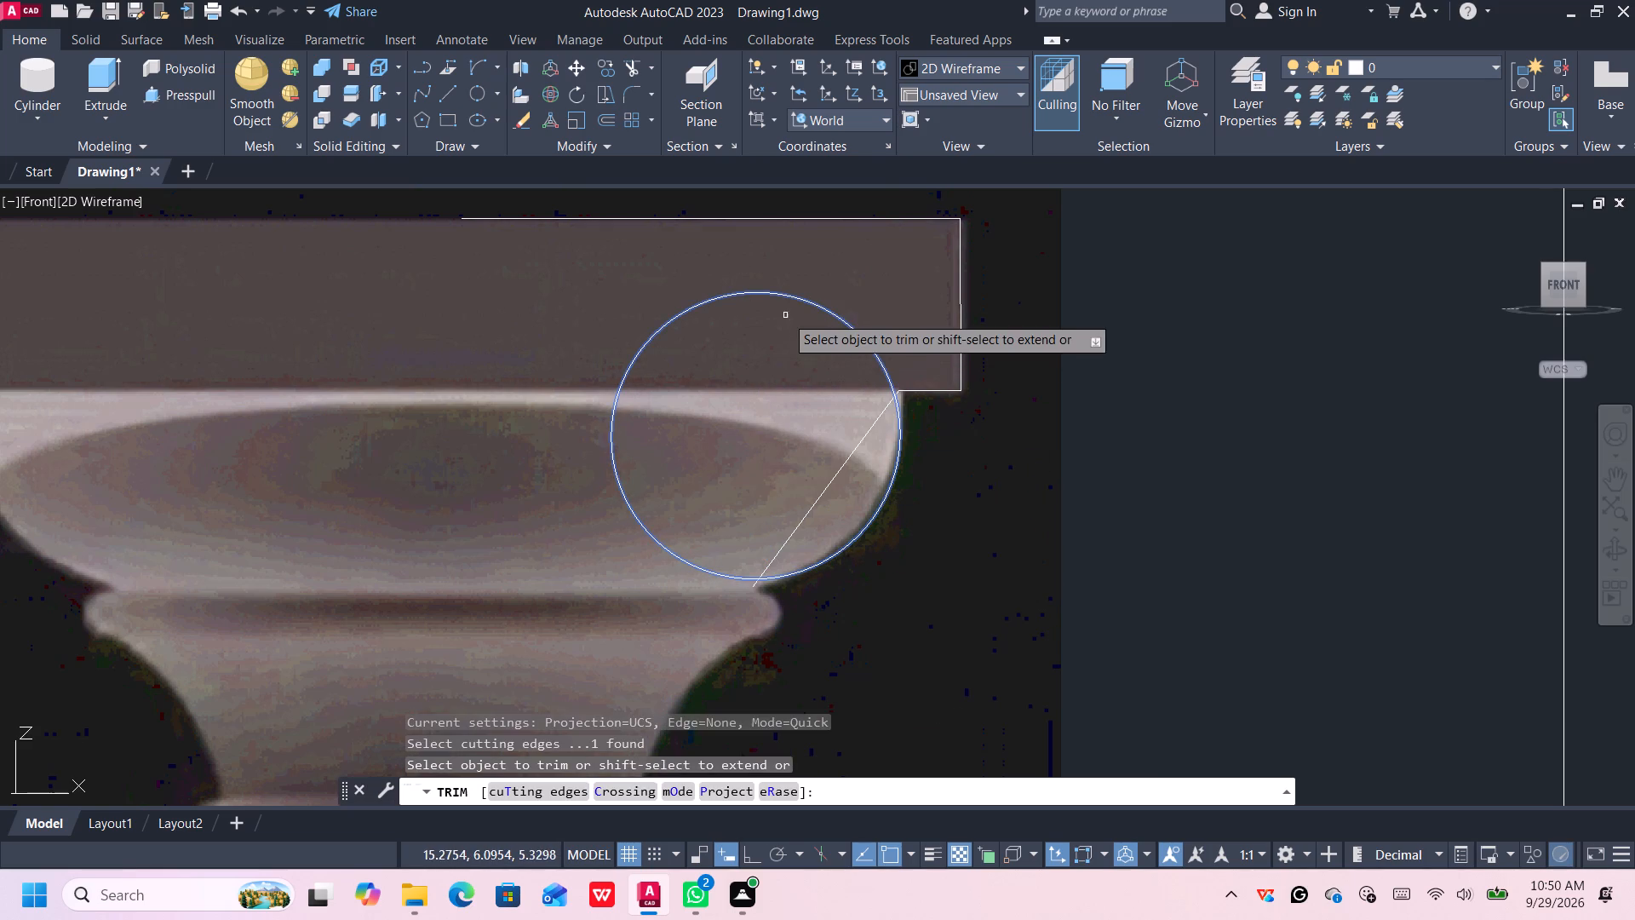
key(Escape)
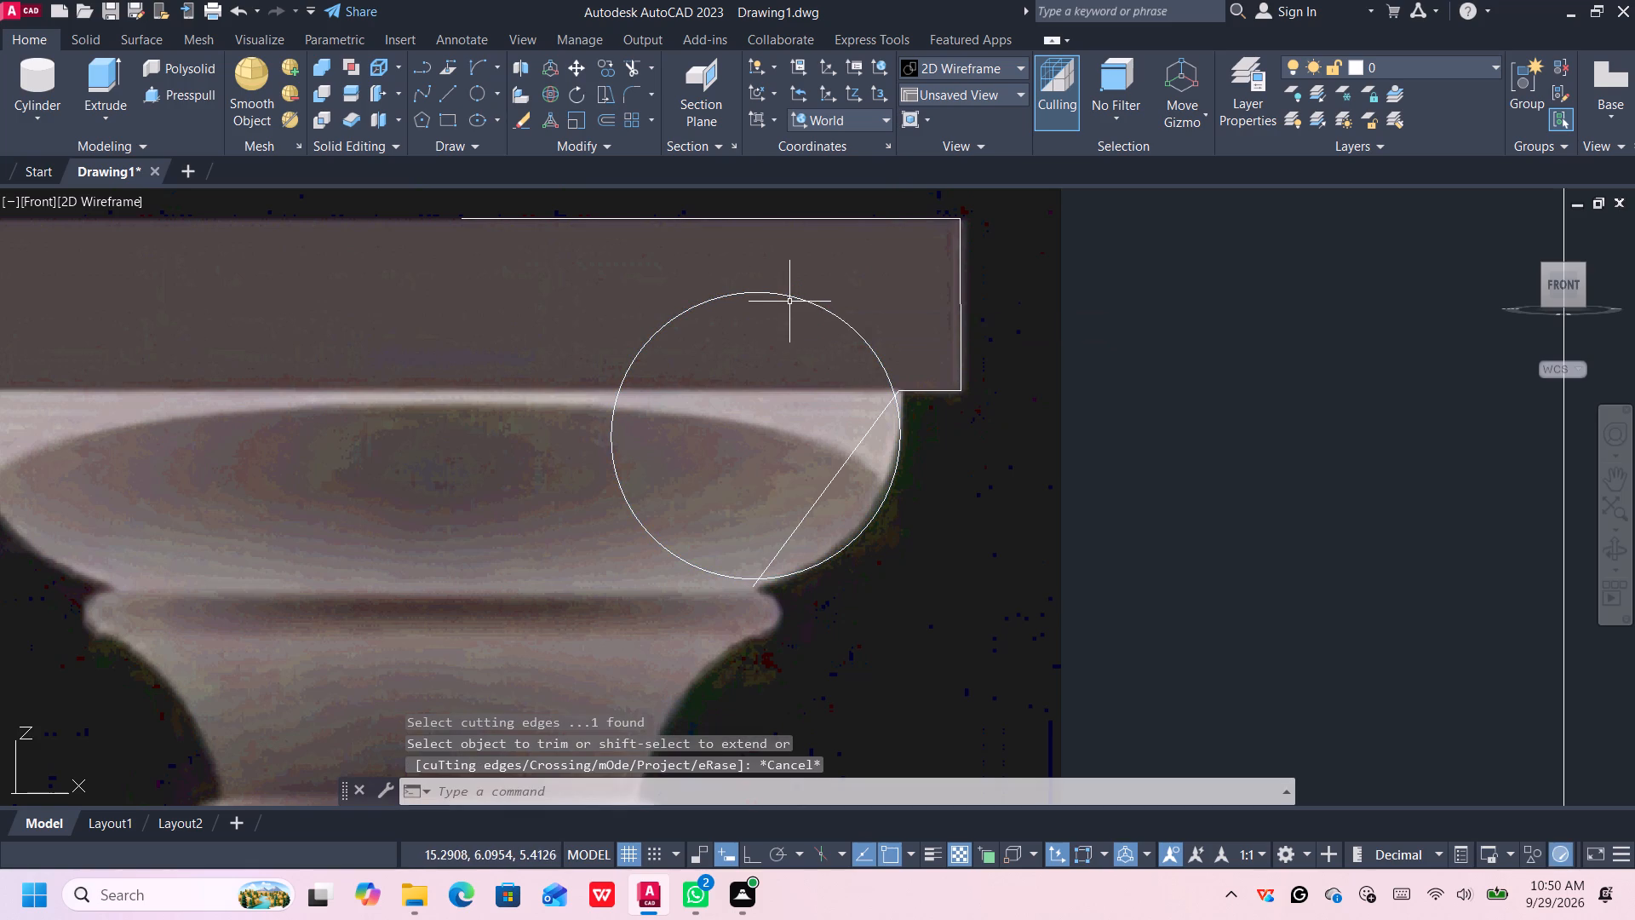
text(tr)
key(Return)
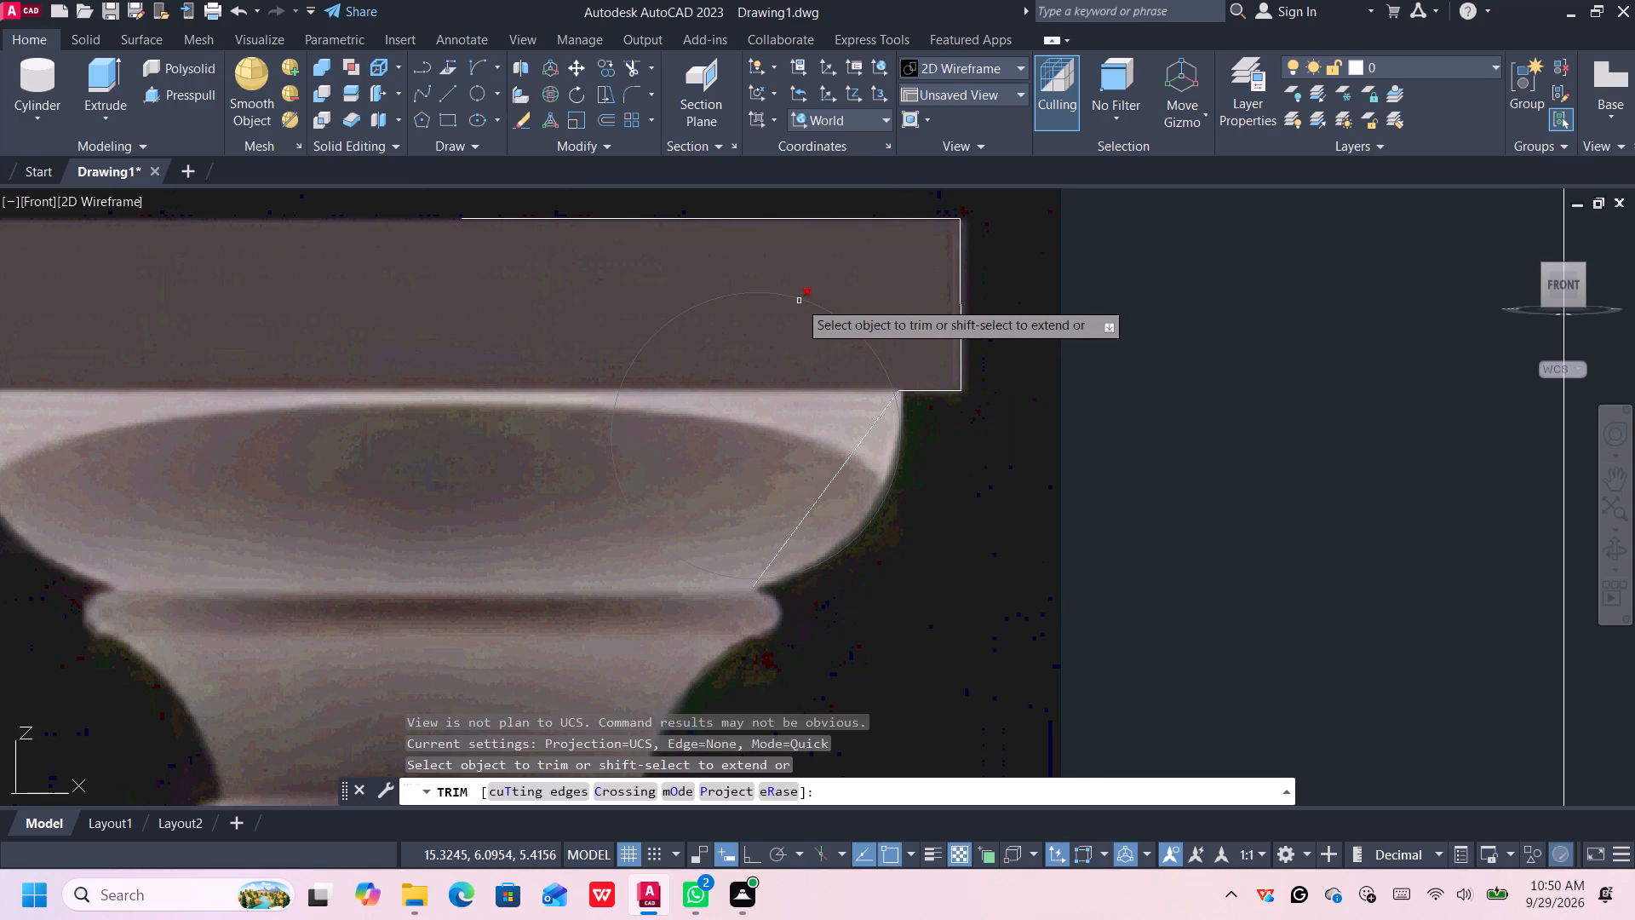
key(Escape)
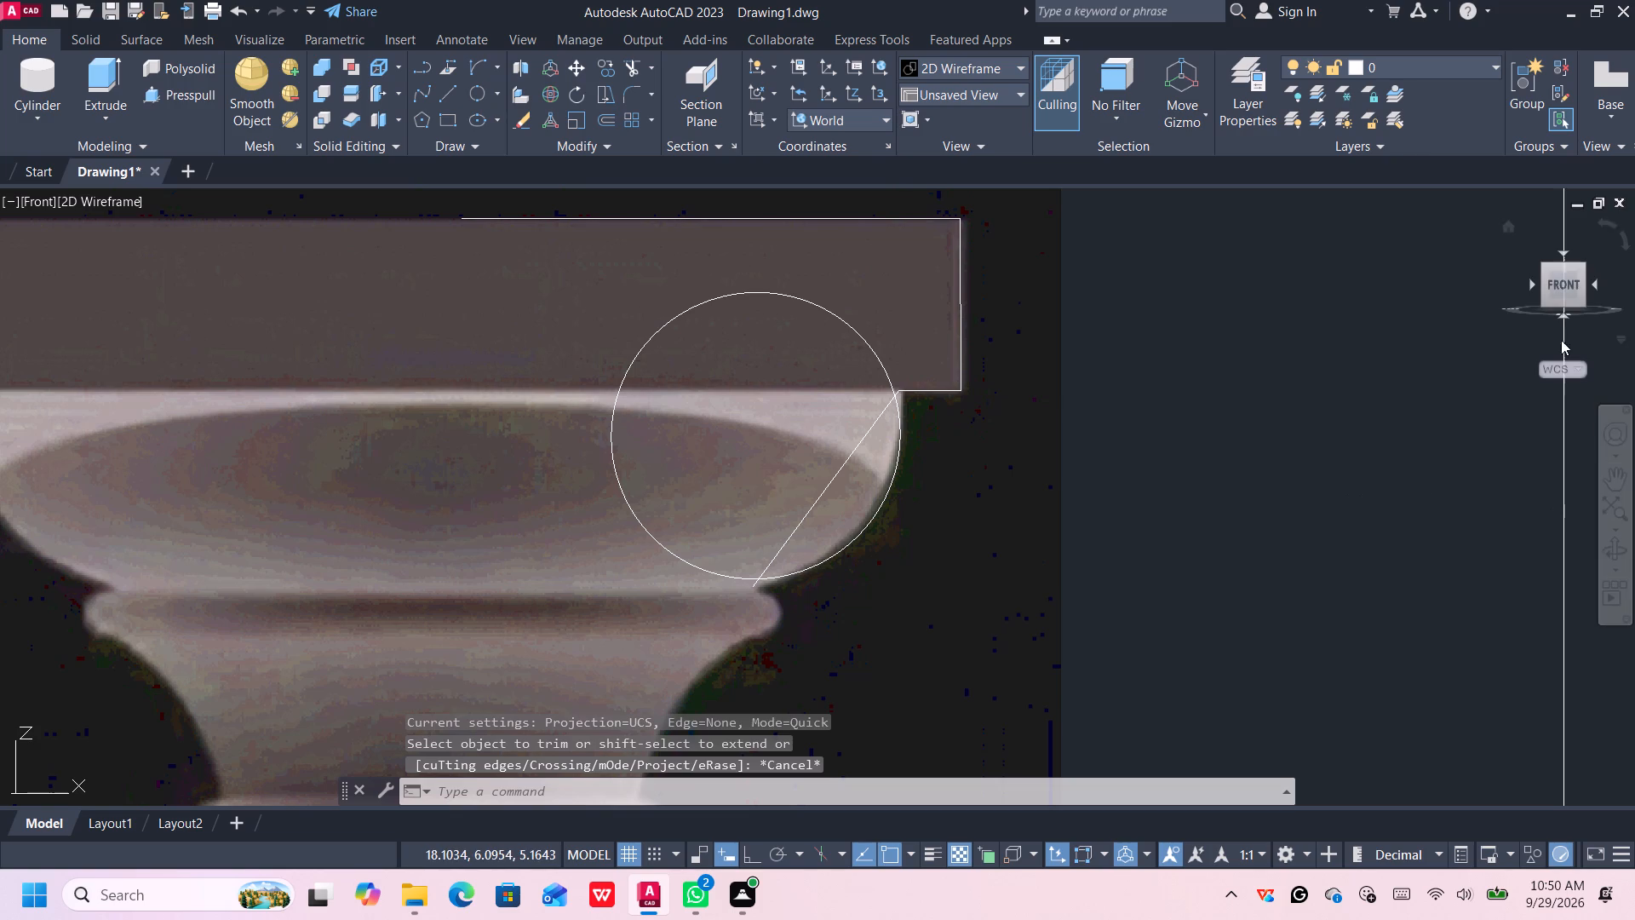
In the southwest isometric view, move the circle along the Y axis to bring it over the curved moulding and diagonal line.
click(1544, 267)
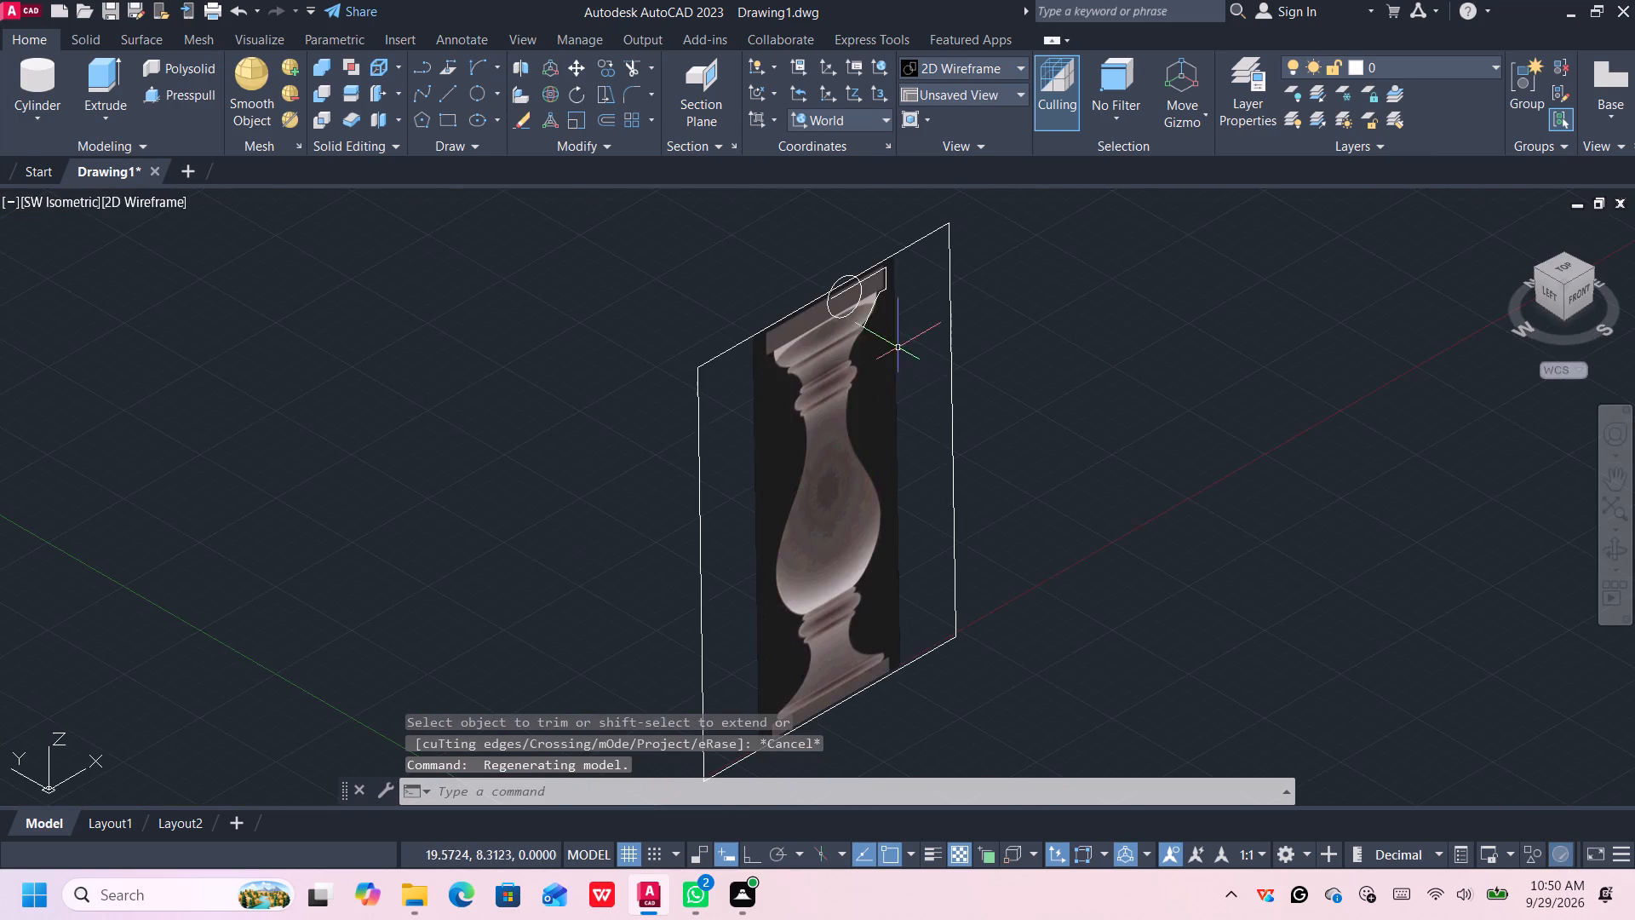
scroll(866, 328, up, 3)
middle_drag(856, 306, 861, 388)
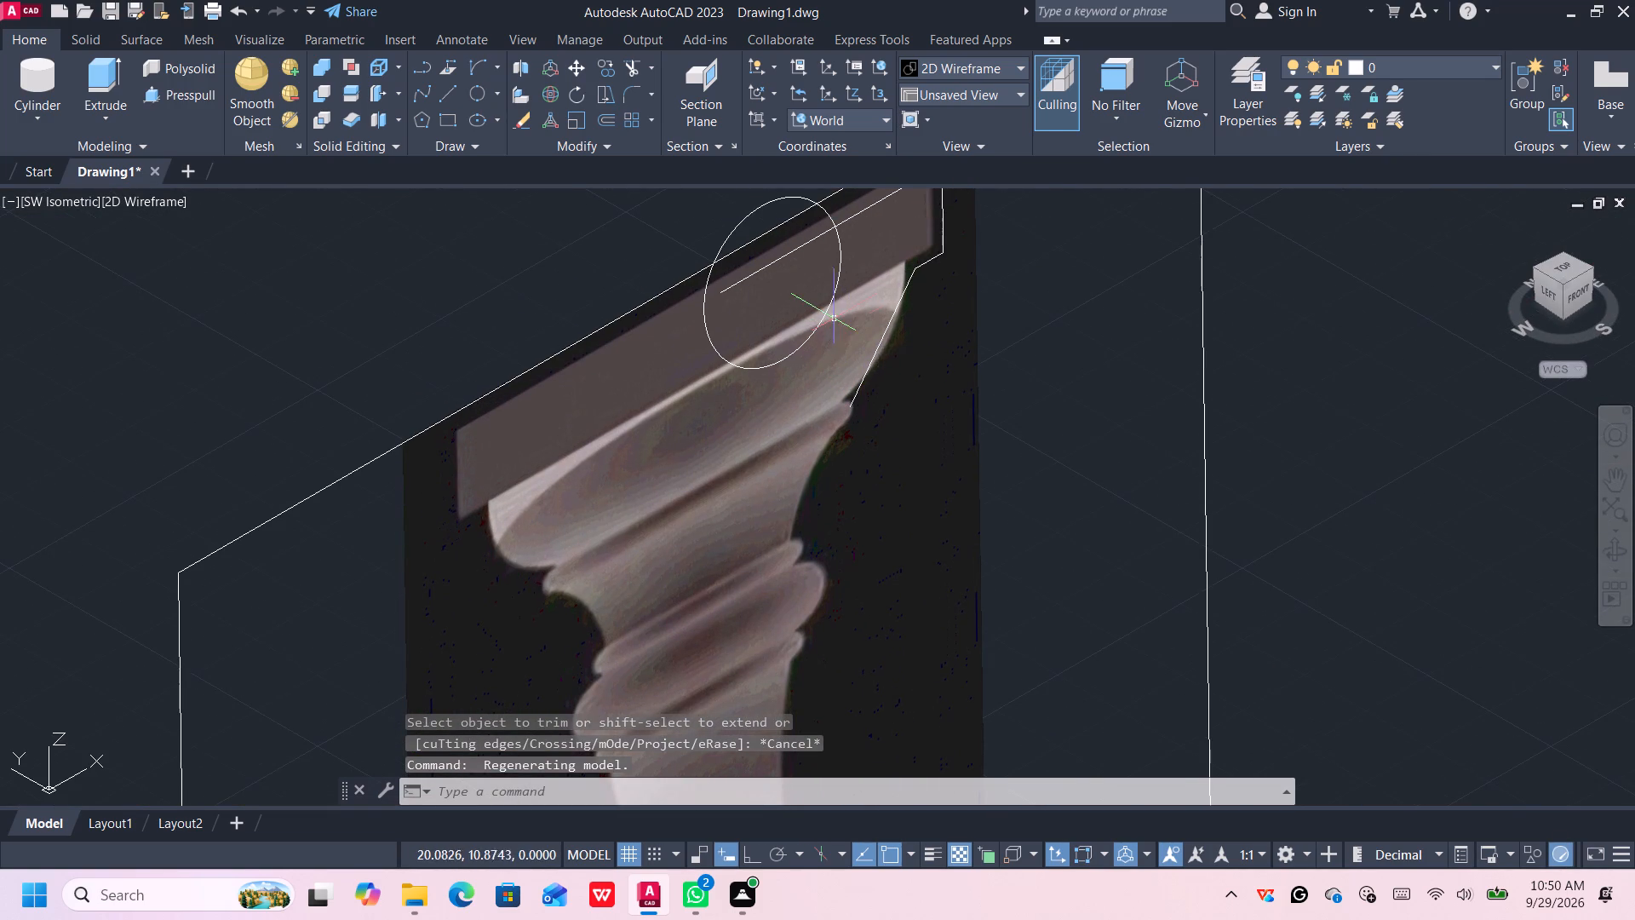
click(826, 313)
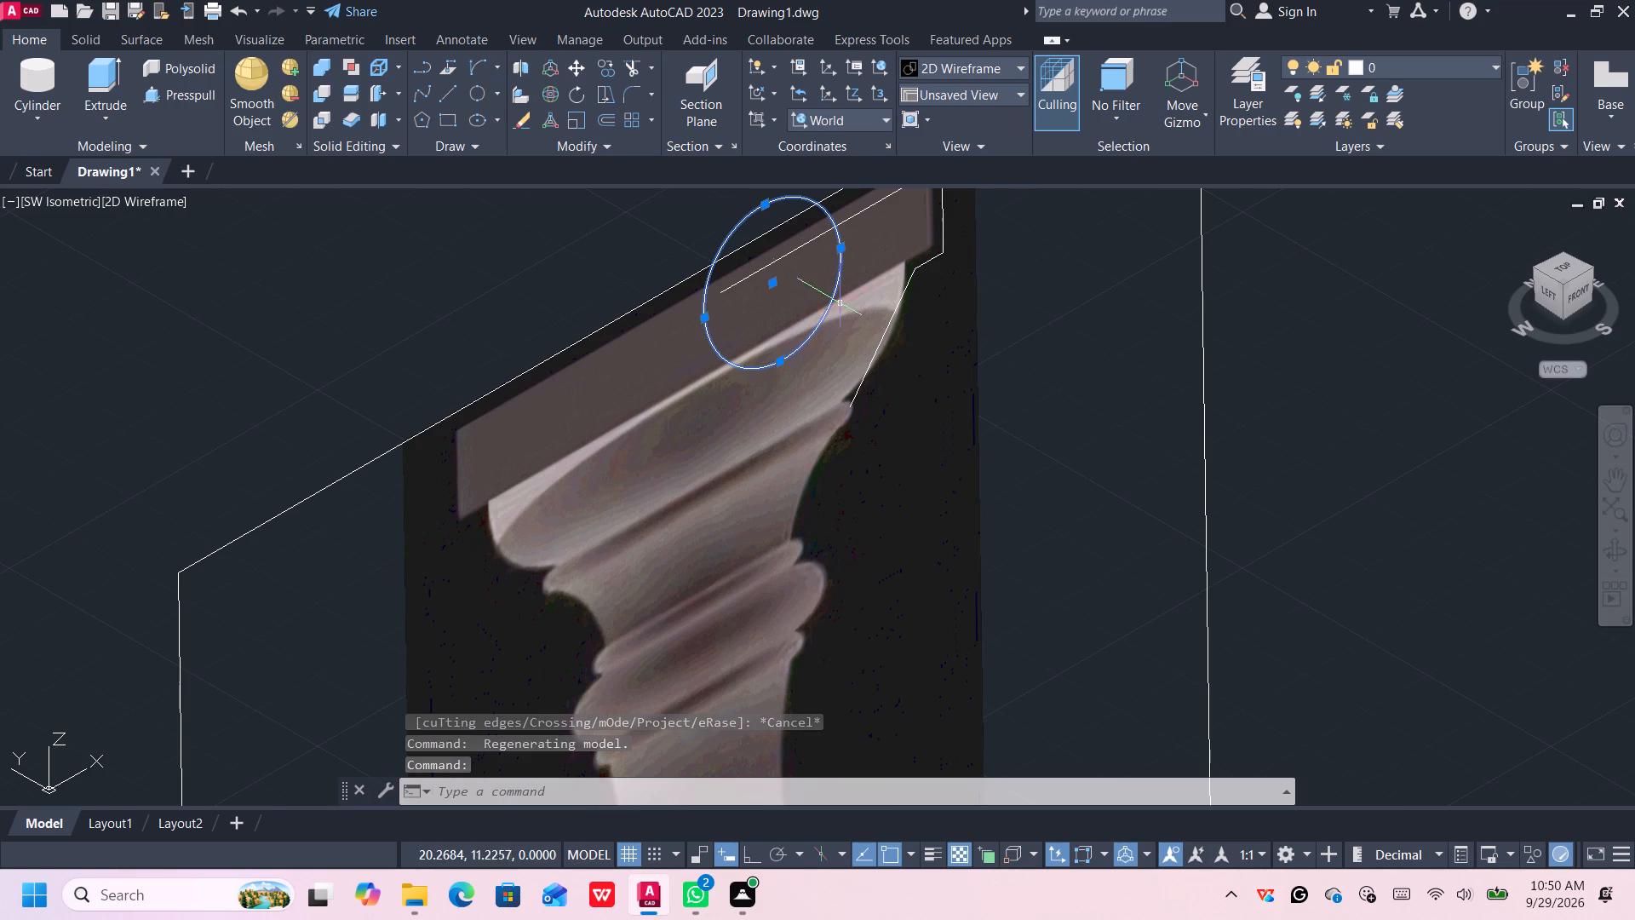
click(555, 67)
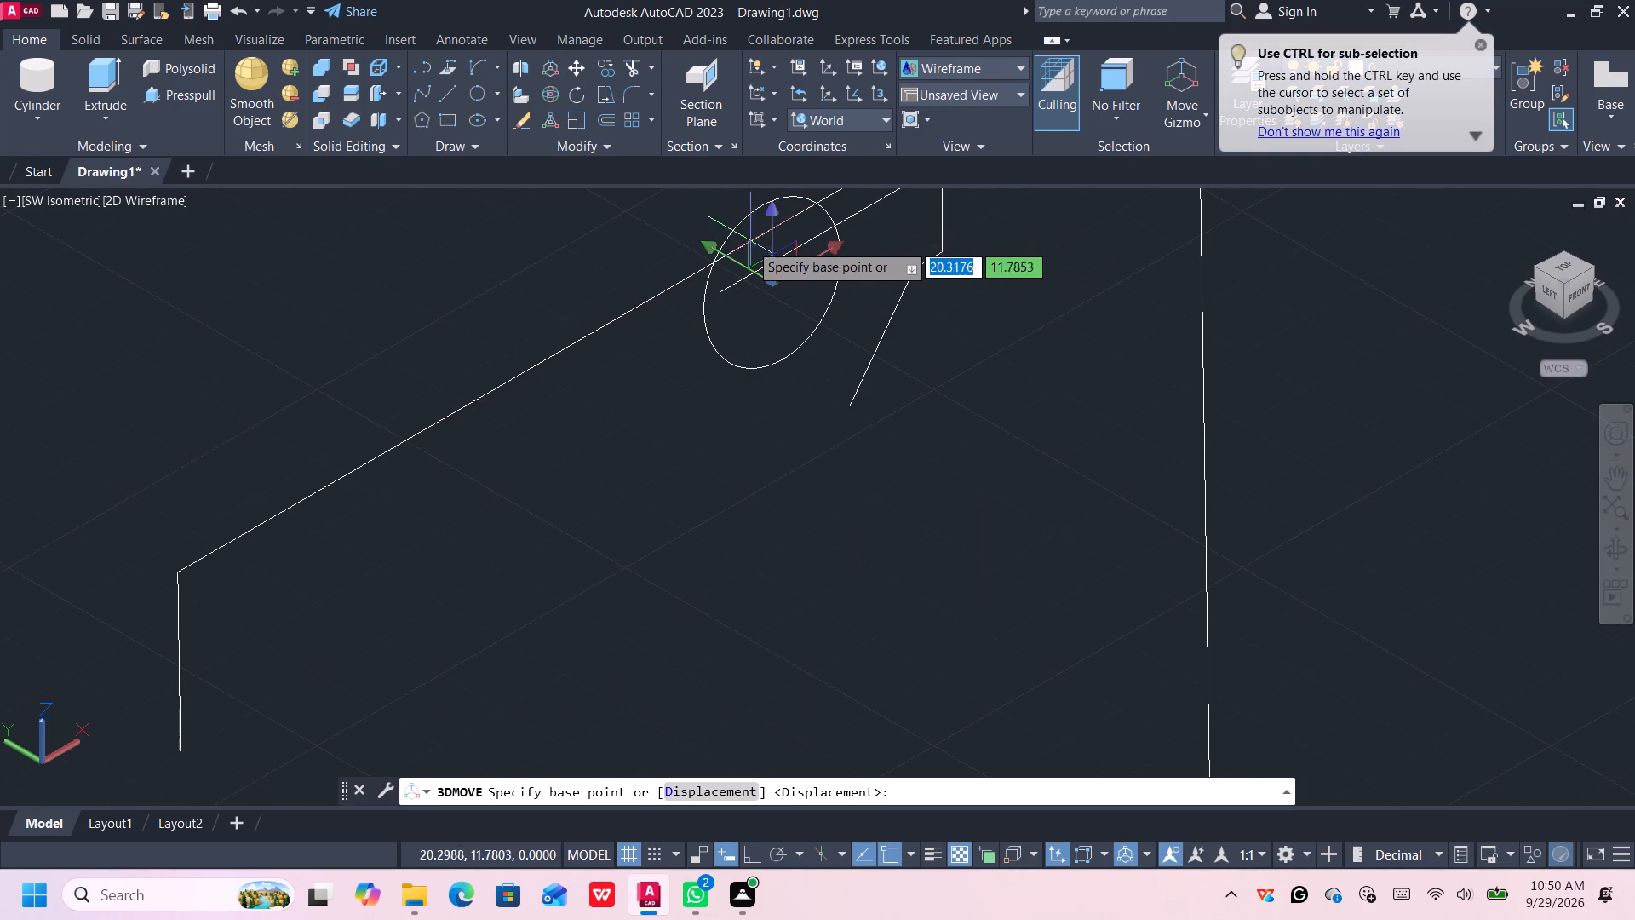
drag(708, 246, 772, 282)
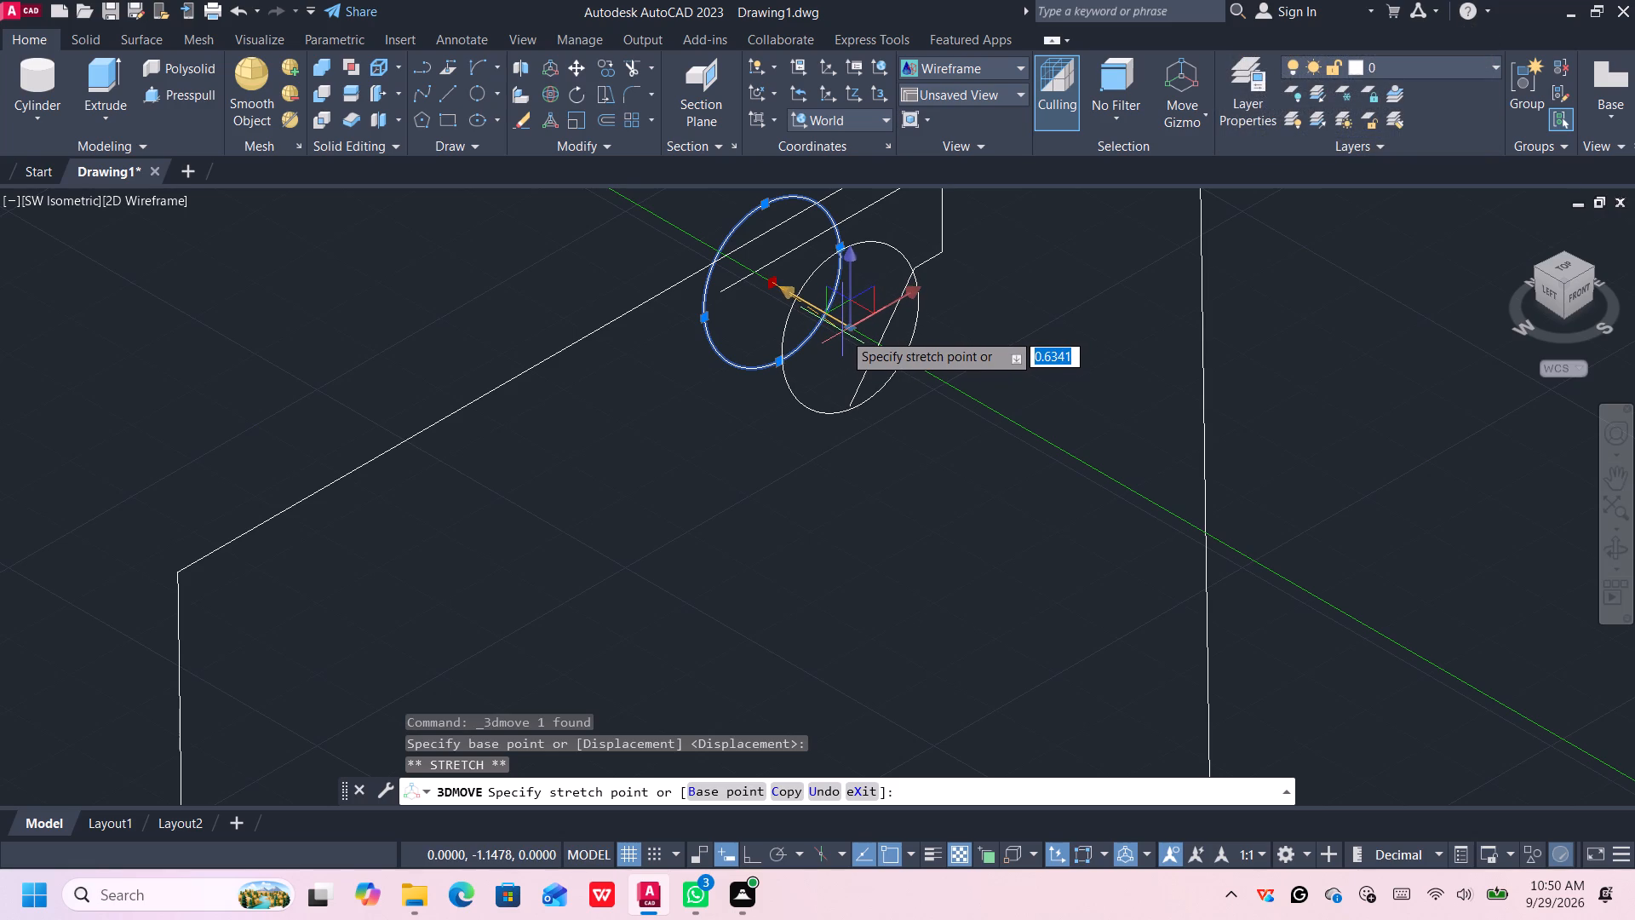
click(843, 332)
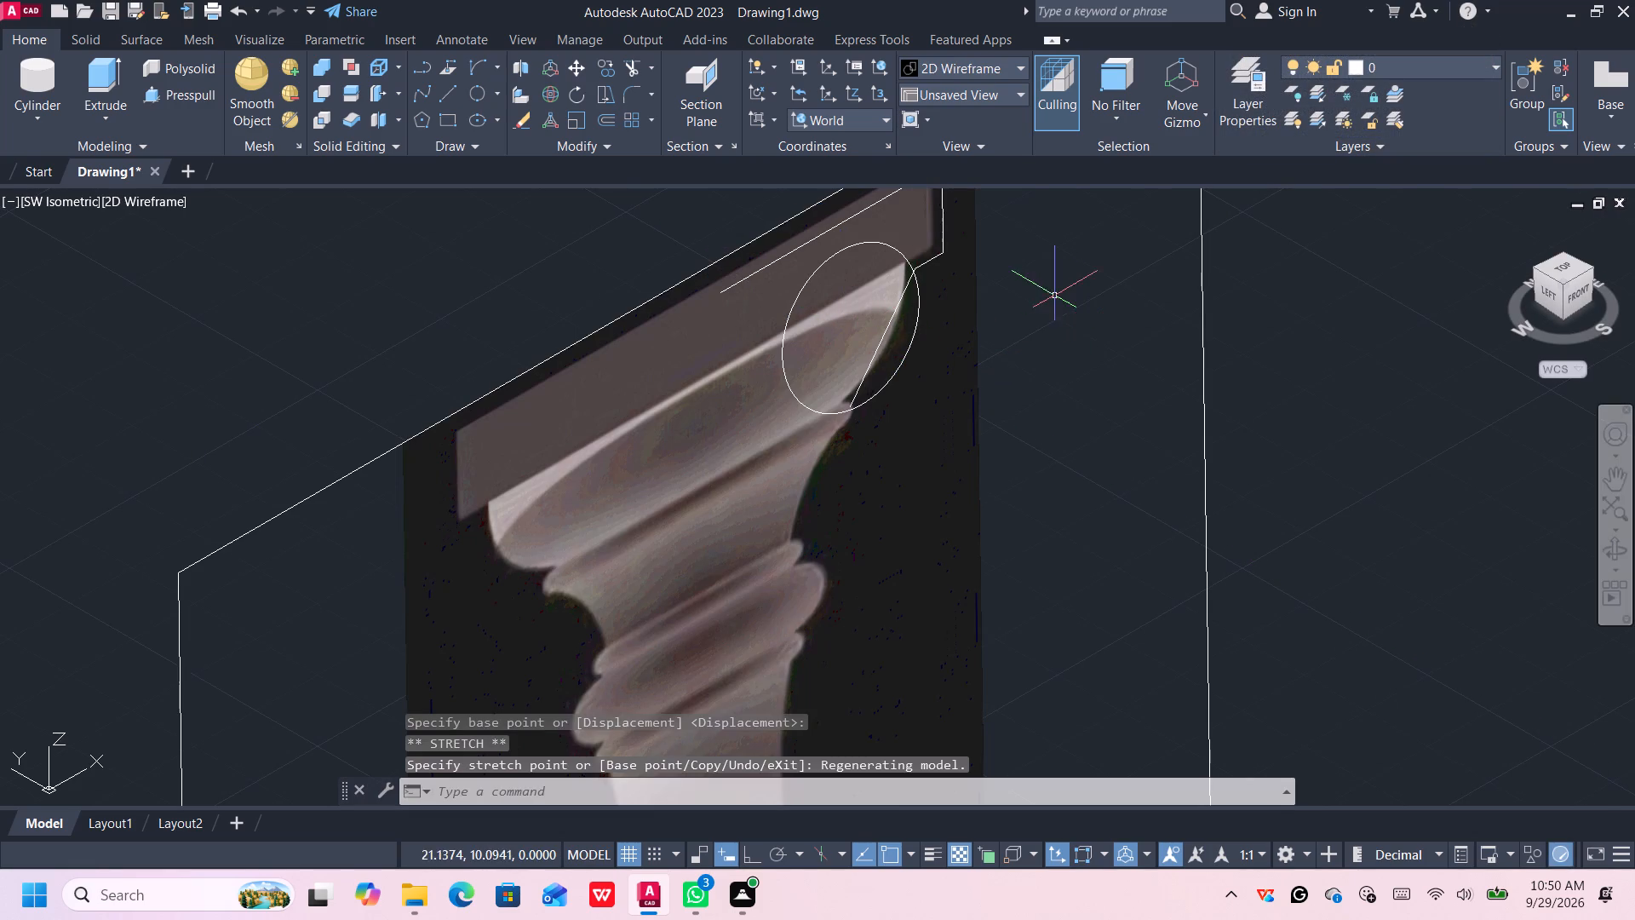
Examine the circle's fit to the diagonal line and curved moulding up close, from orbited angles and from the front.
scroll(911, 262, up, 7)
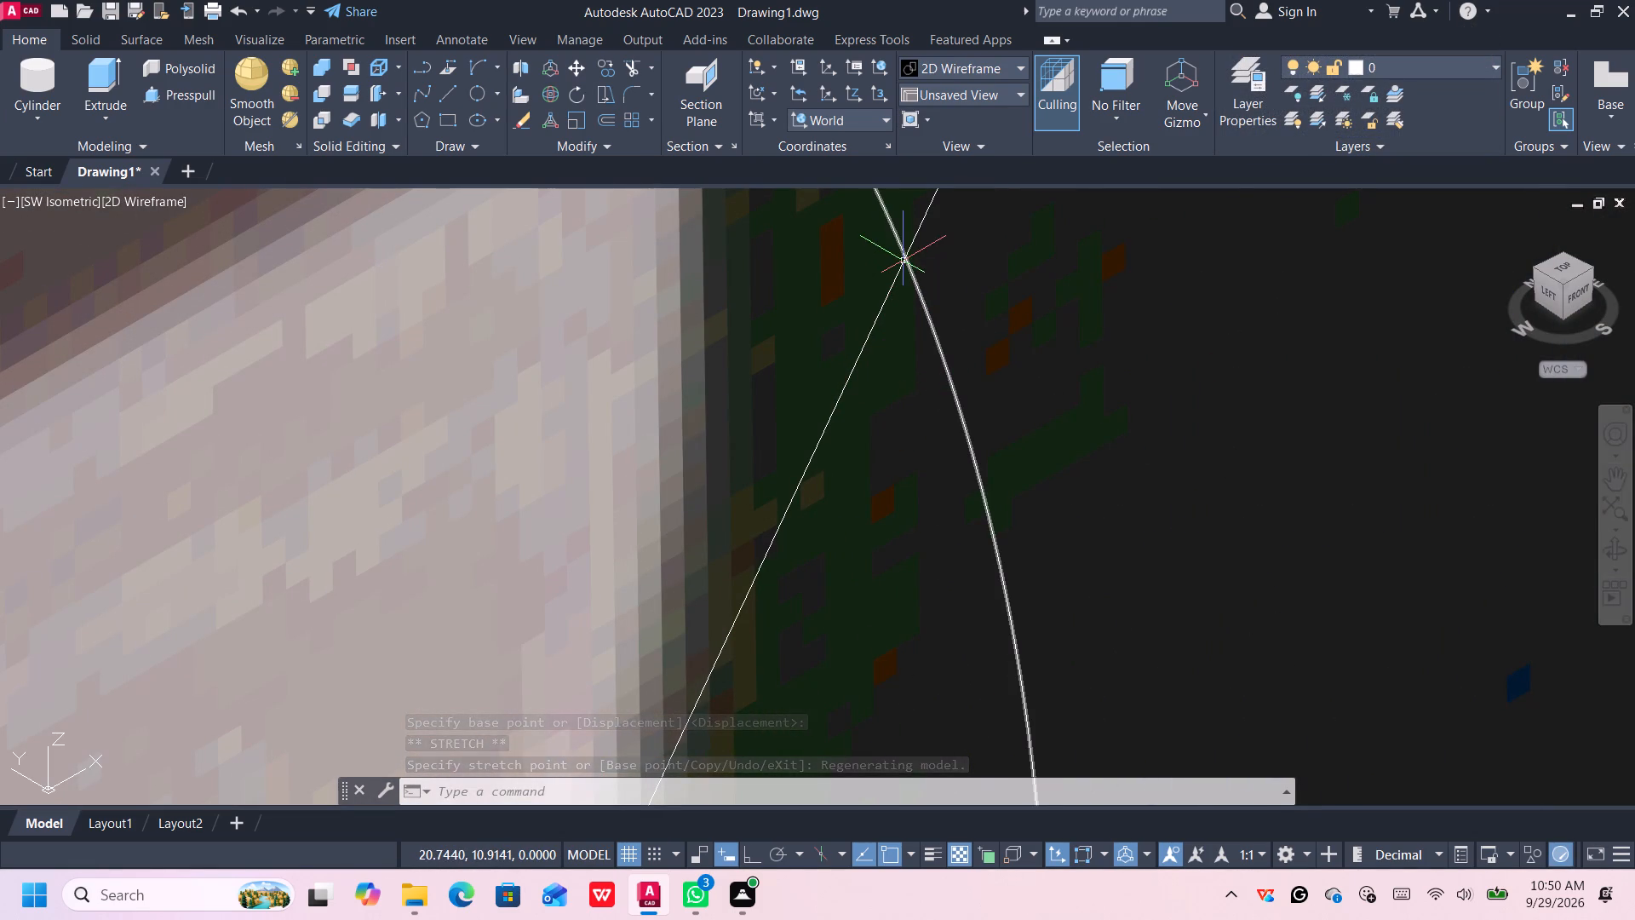
scroll(913, 258, down, 6)
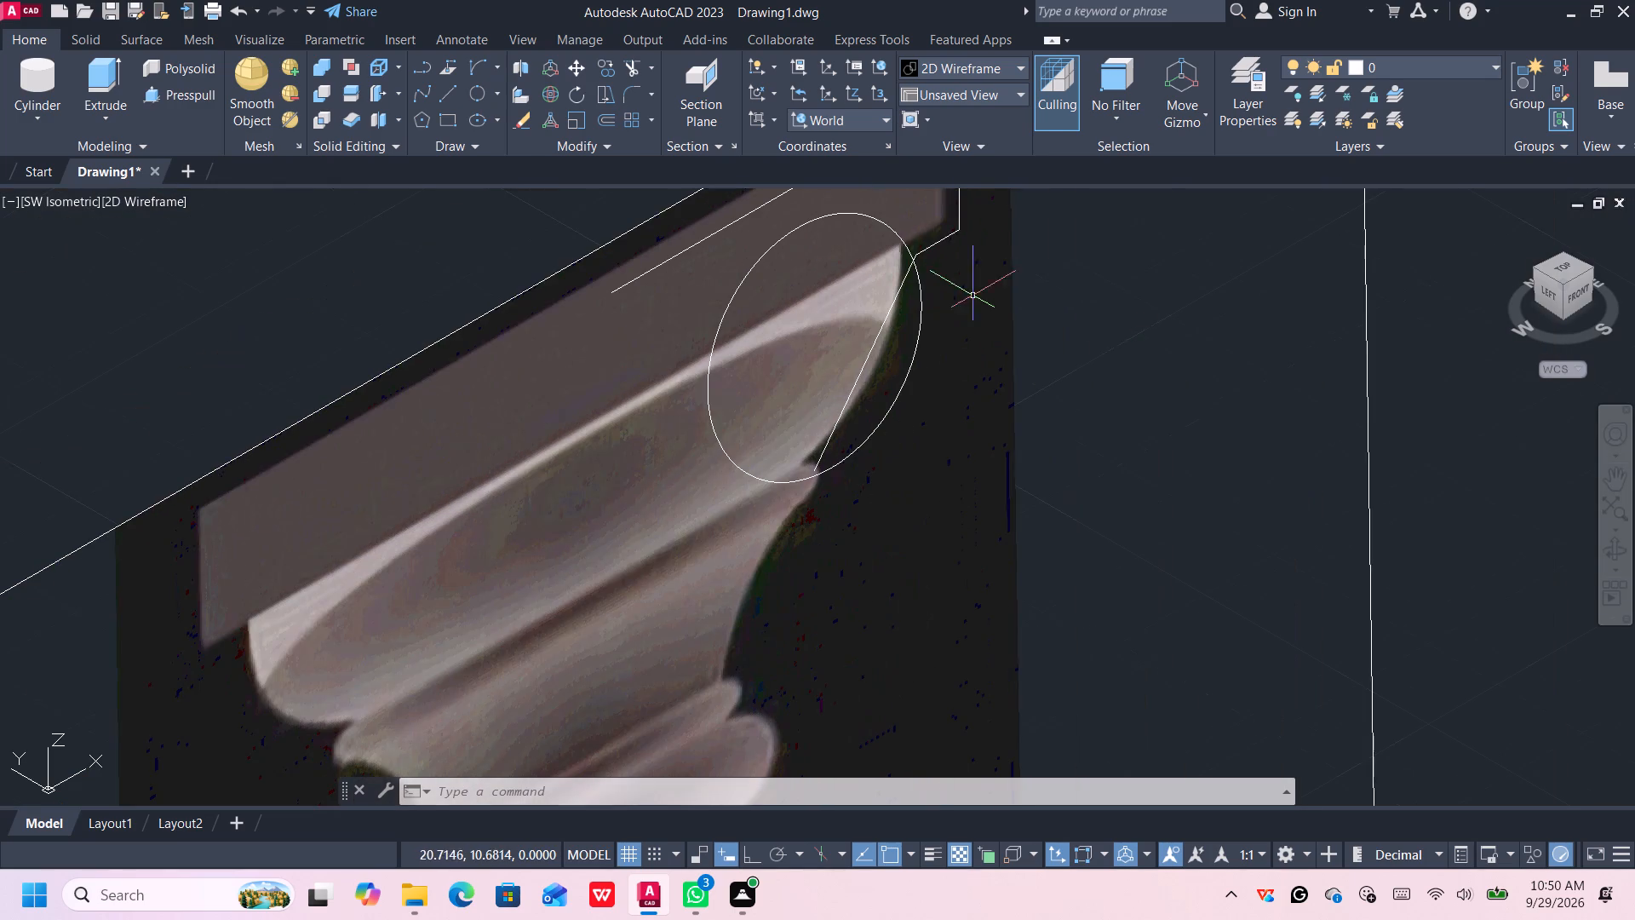
click(1615, 548)
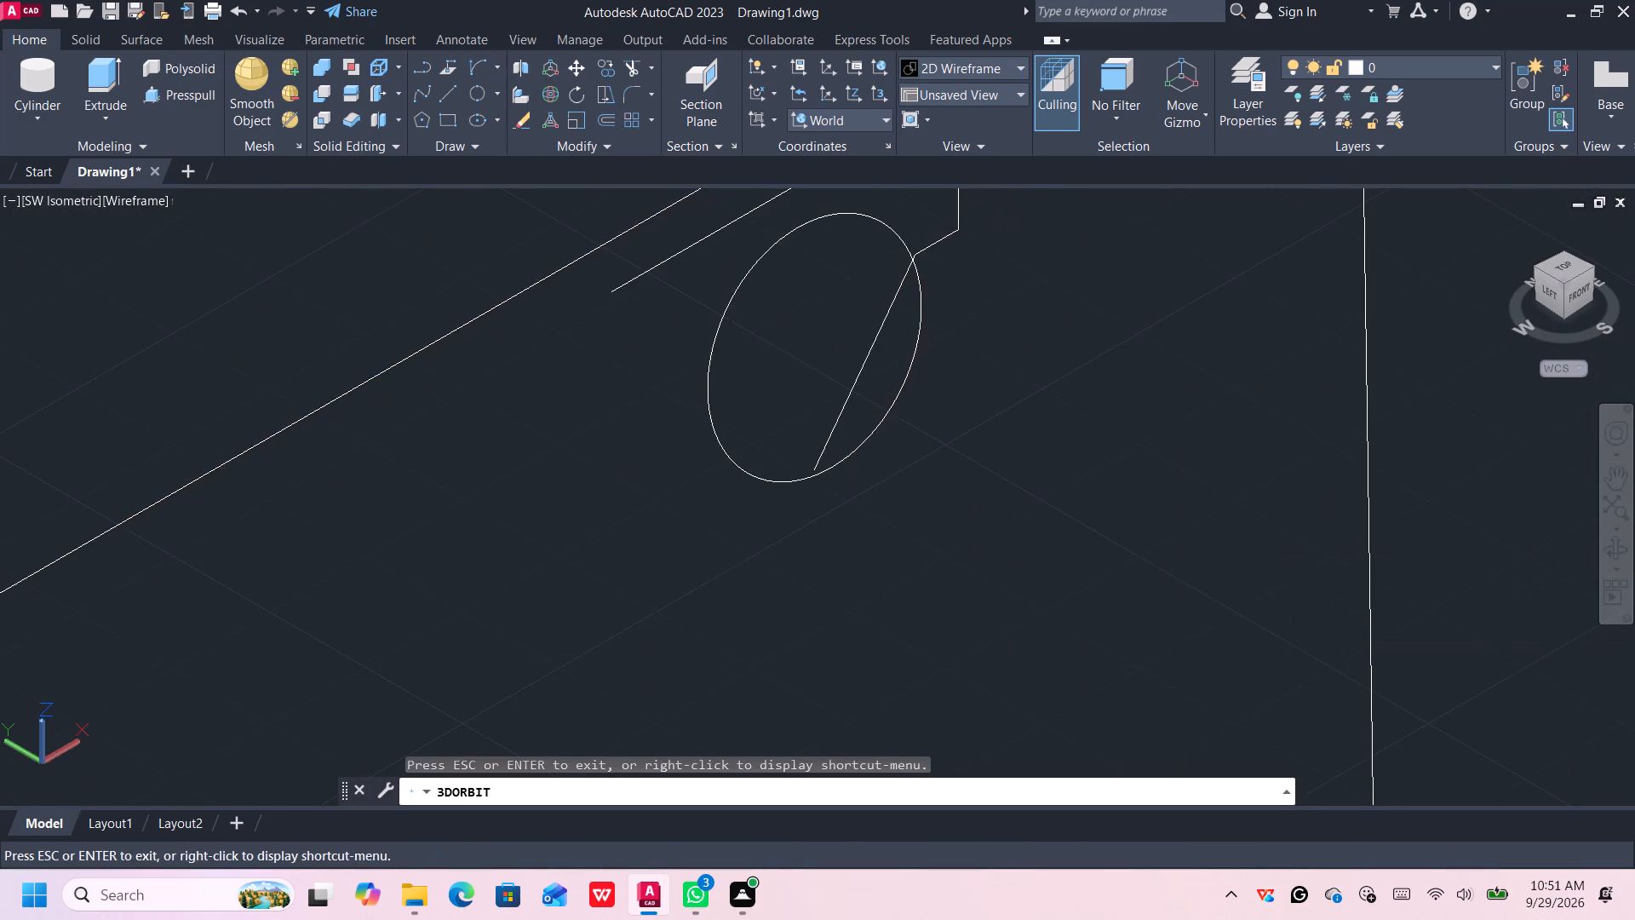
drag(883, 451, 955, 446)
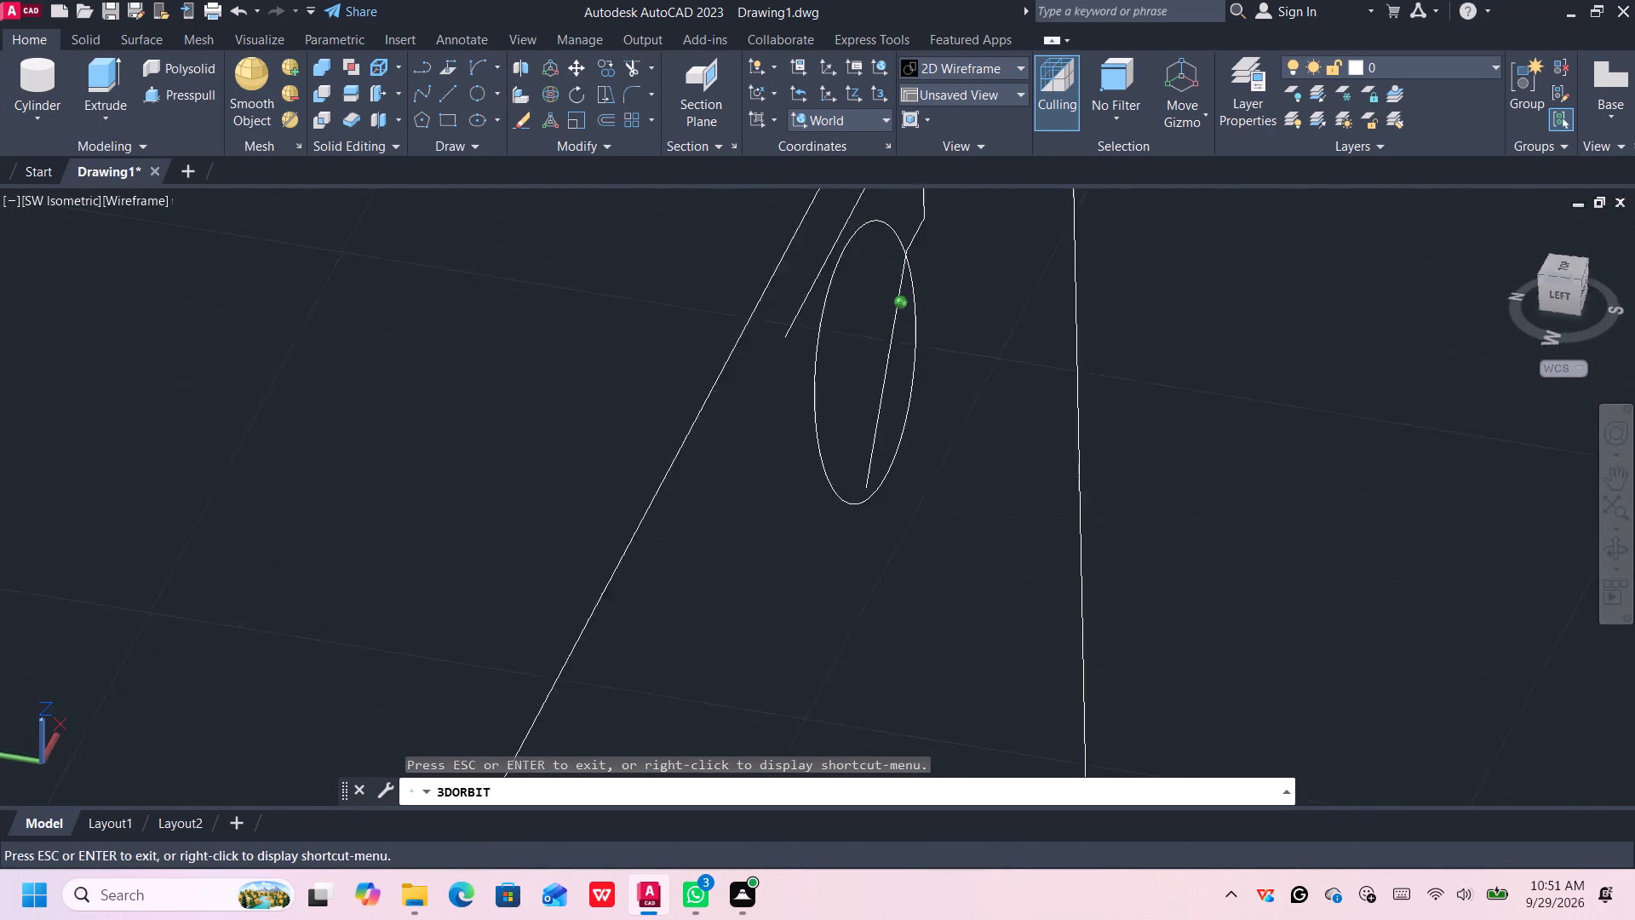
drag(955, 446, 898, 437)
scroll(918, 413, down, 2)
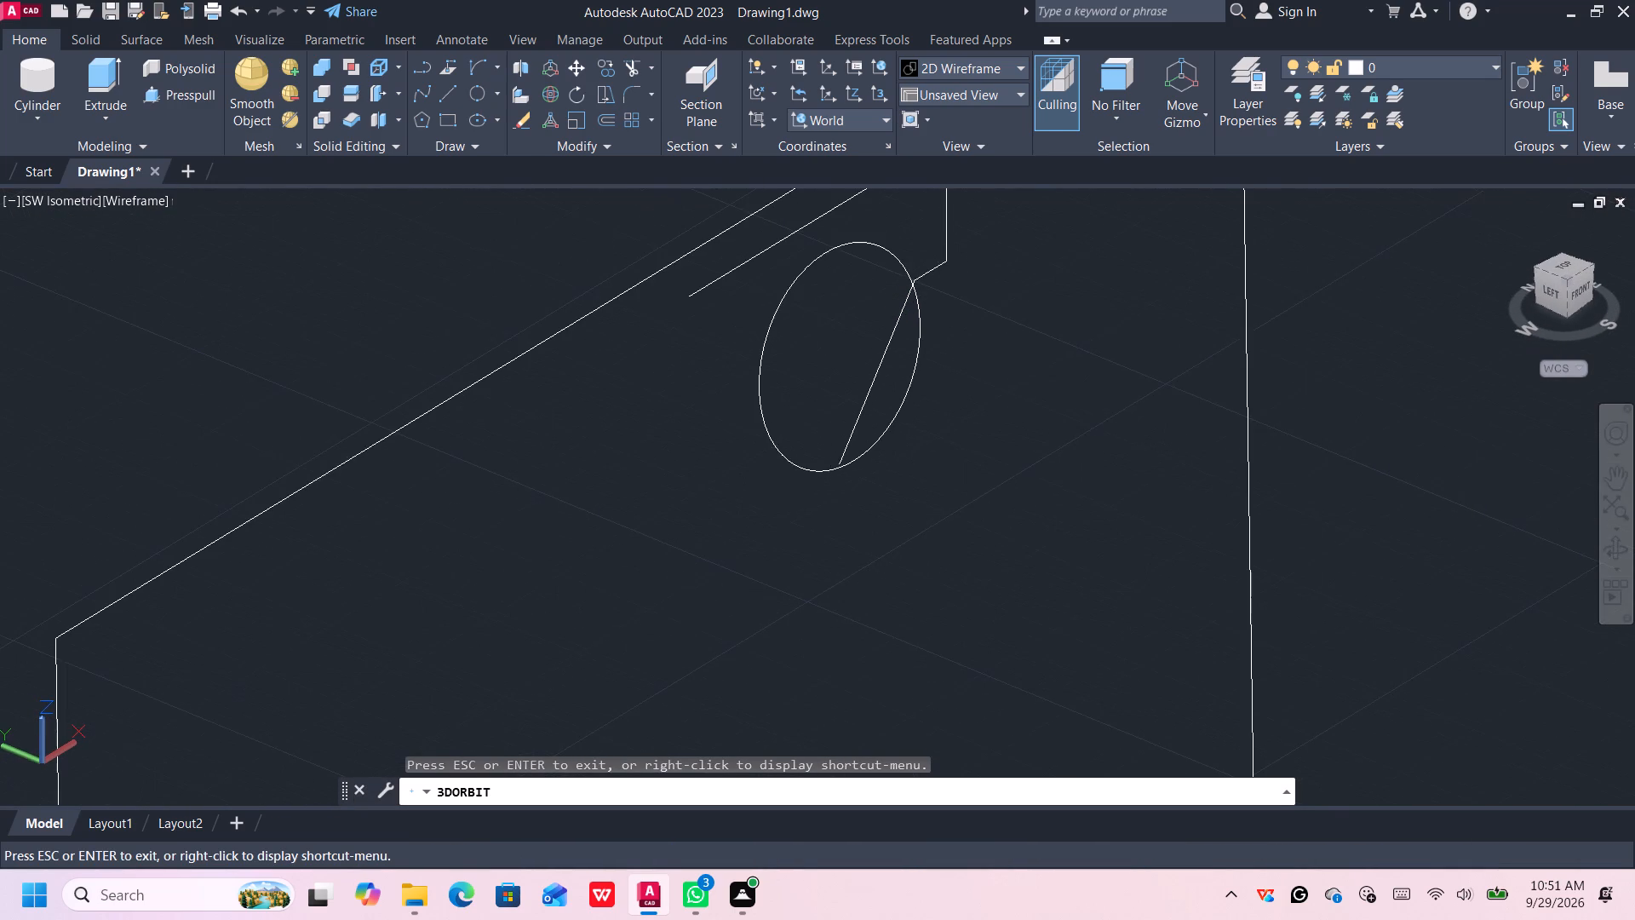
middle_drag(926, 405, 911, 432)
key(Escape)
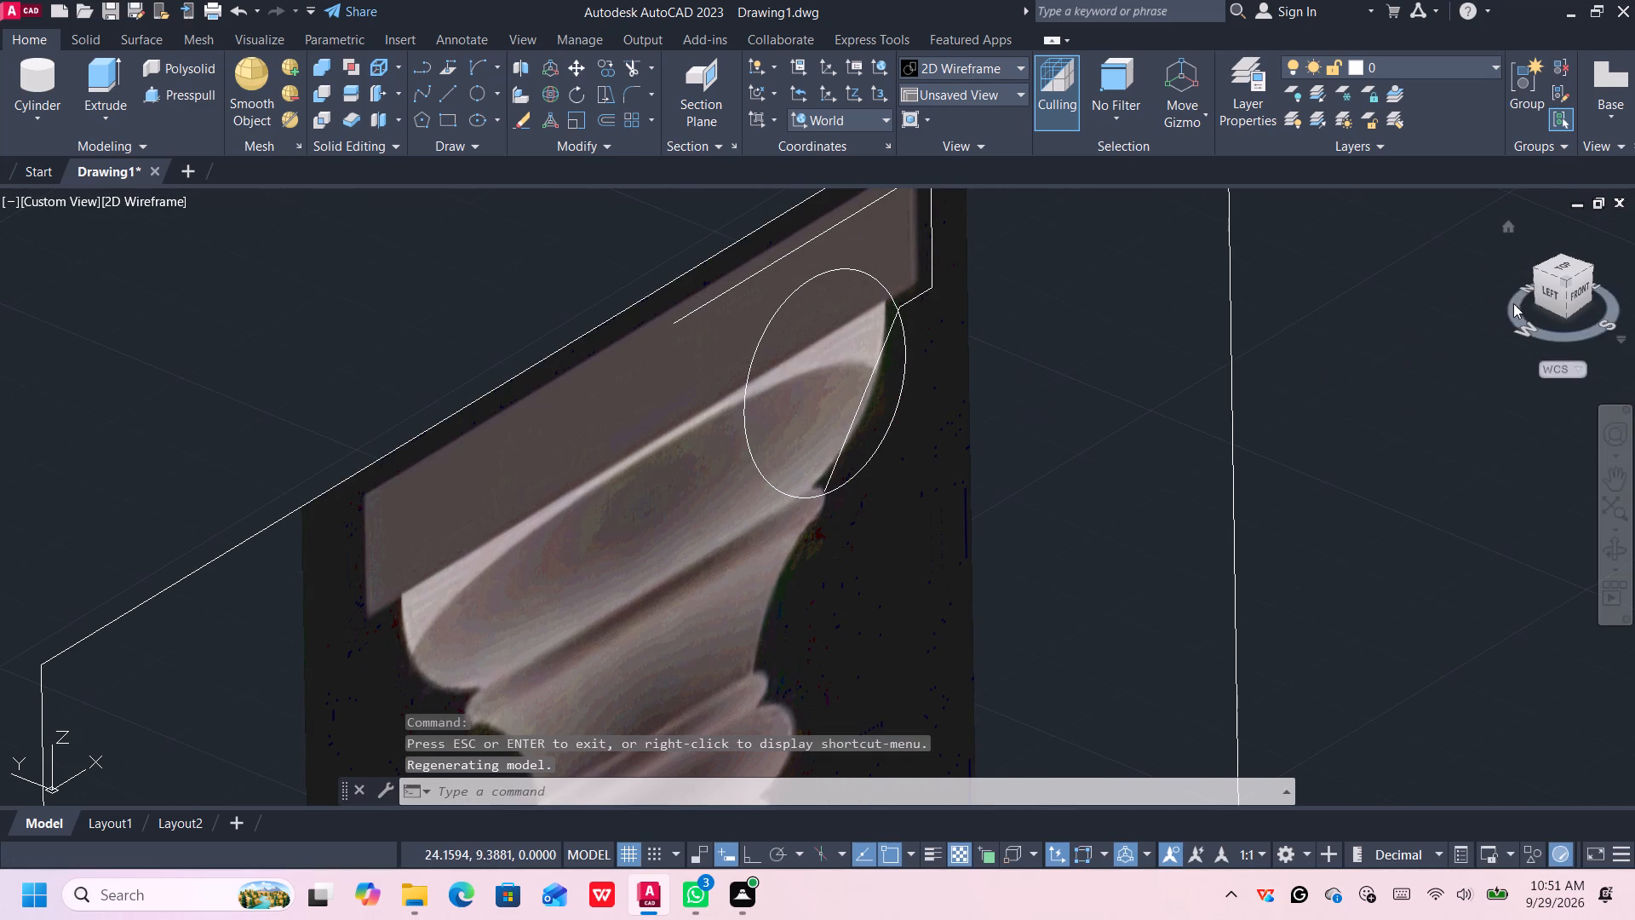
click(1582, 291)
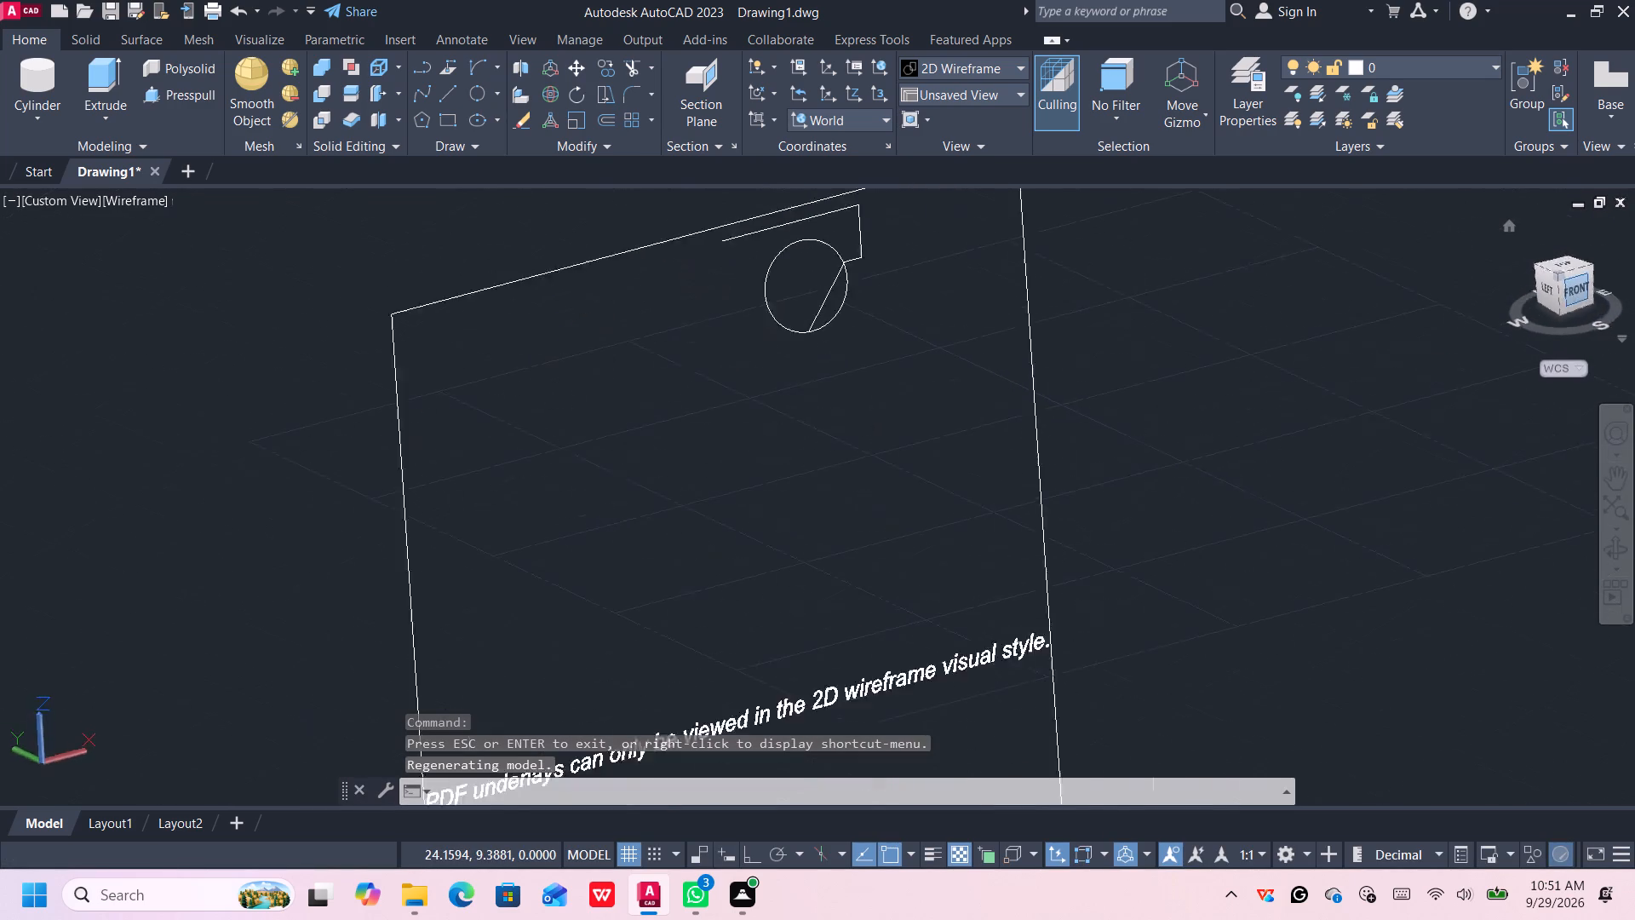
scroll(894, 309, up, 4)
middle_drag(887, 292, 1018, 555)
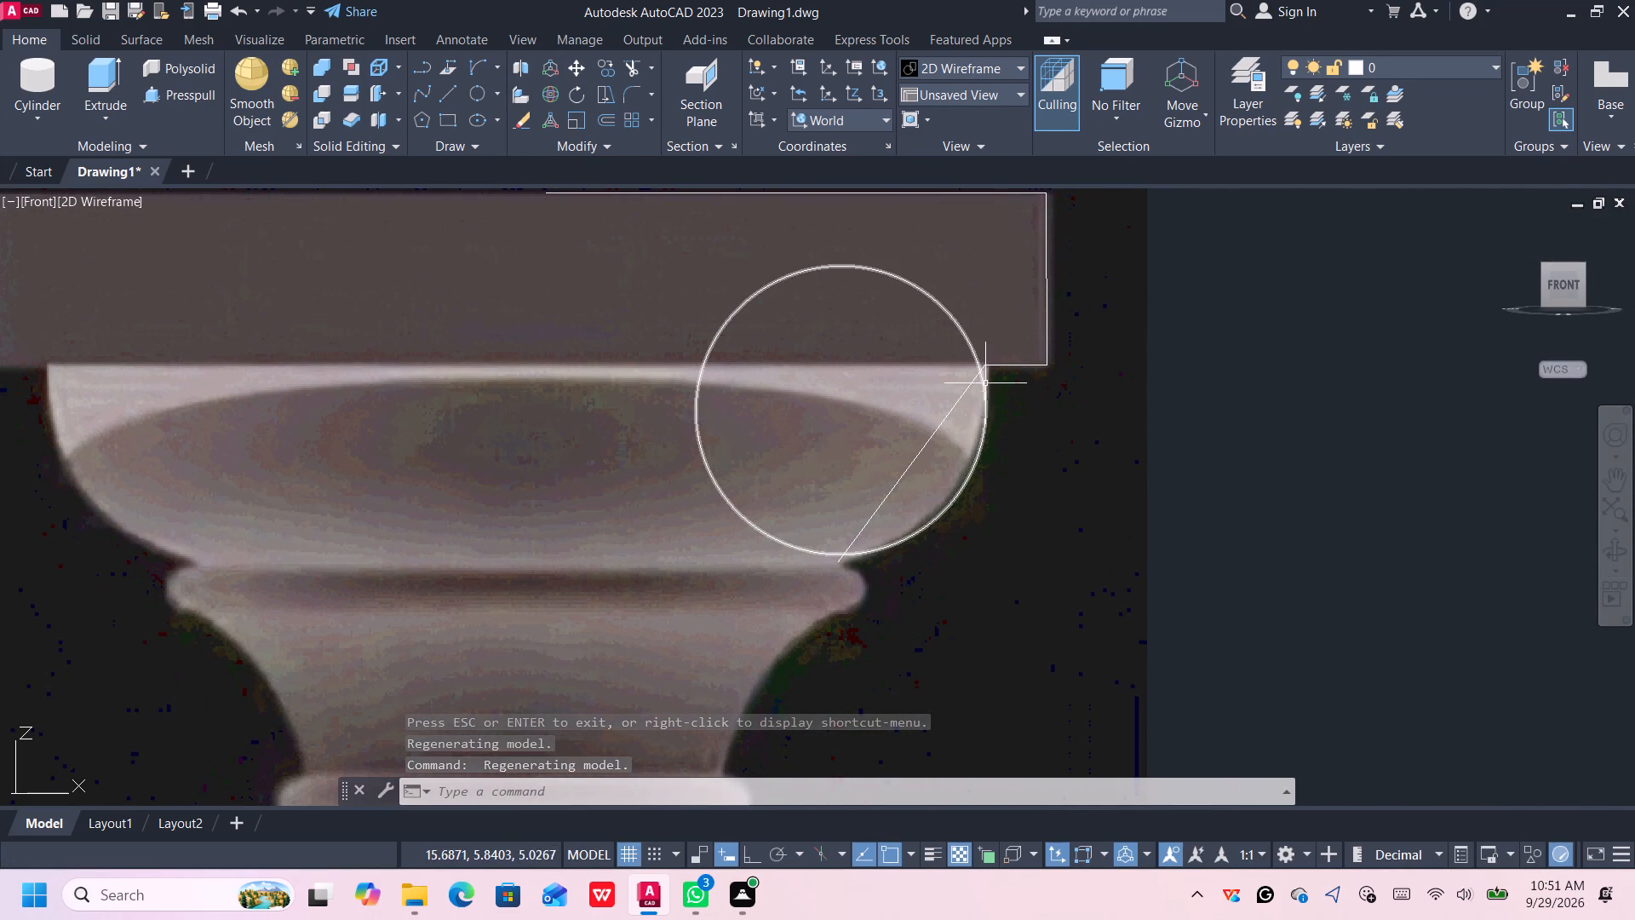
Trim away the circle's upper and inner portion, keeping the arc along the curved moulding below the top slab.
text(tr)
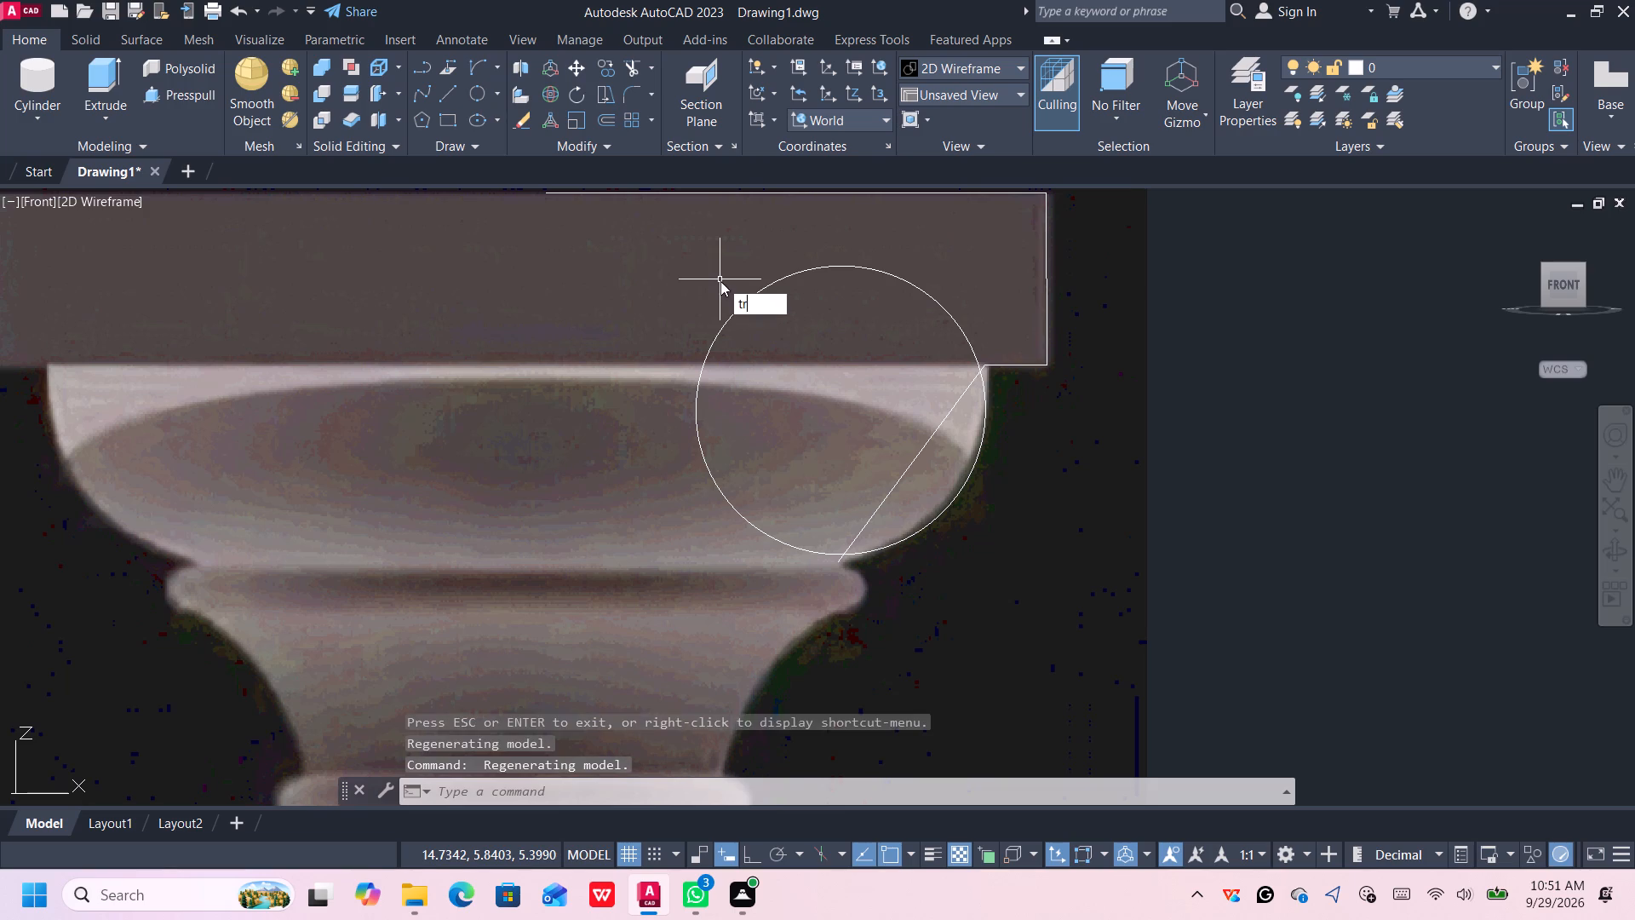
key(Return)
click(754, 300)
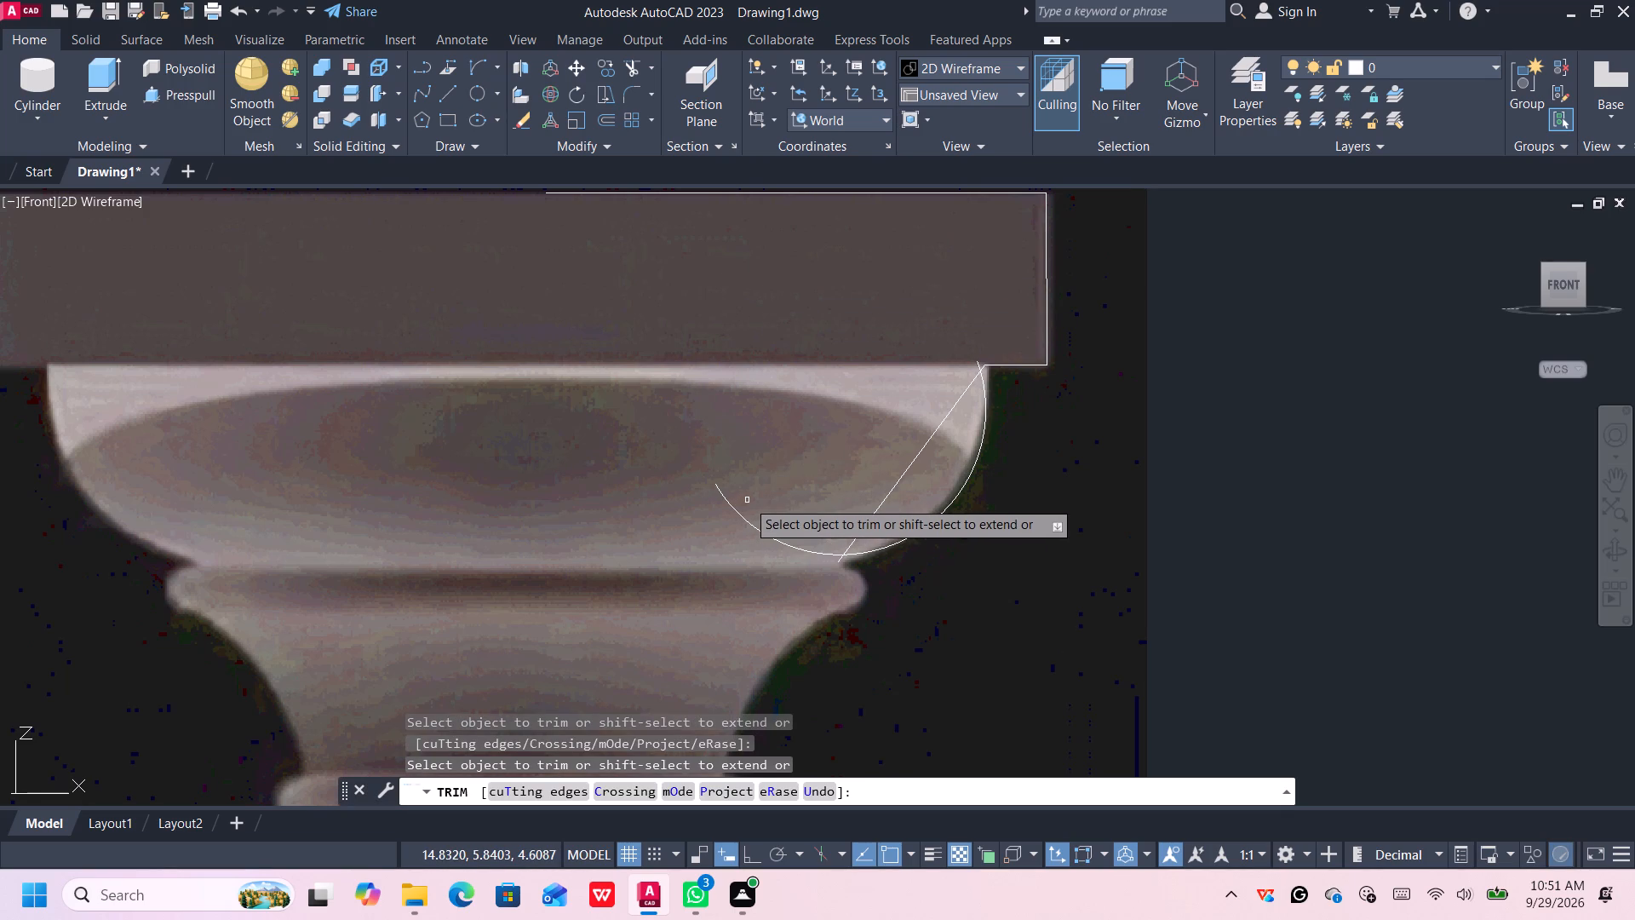
key(Escape)
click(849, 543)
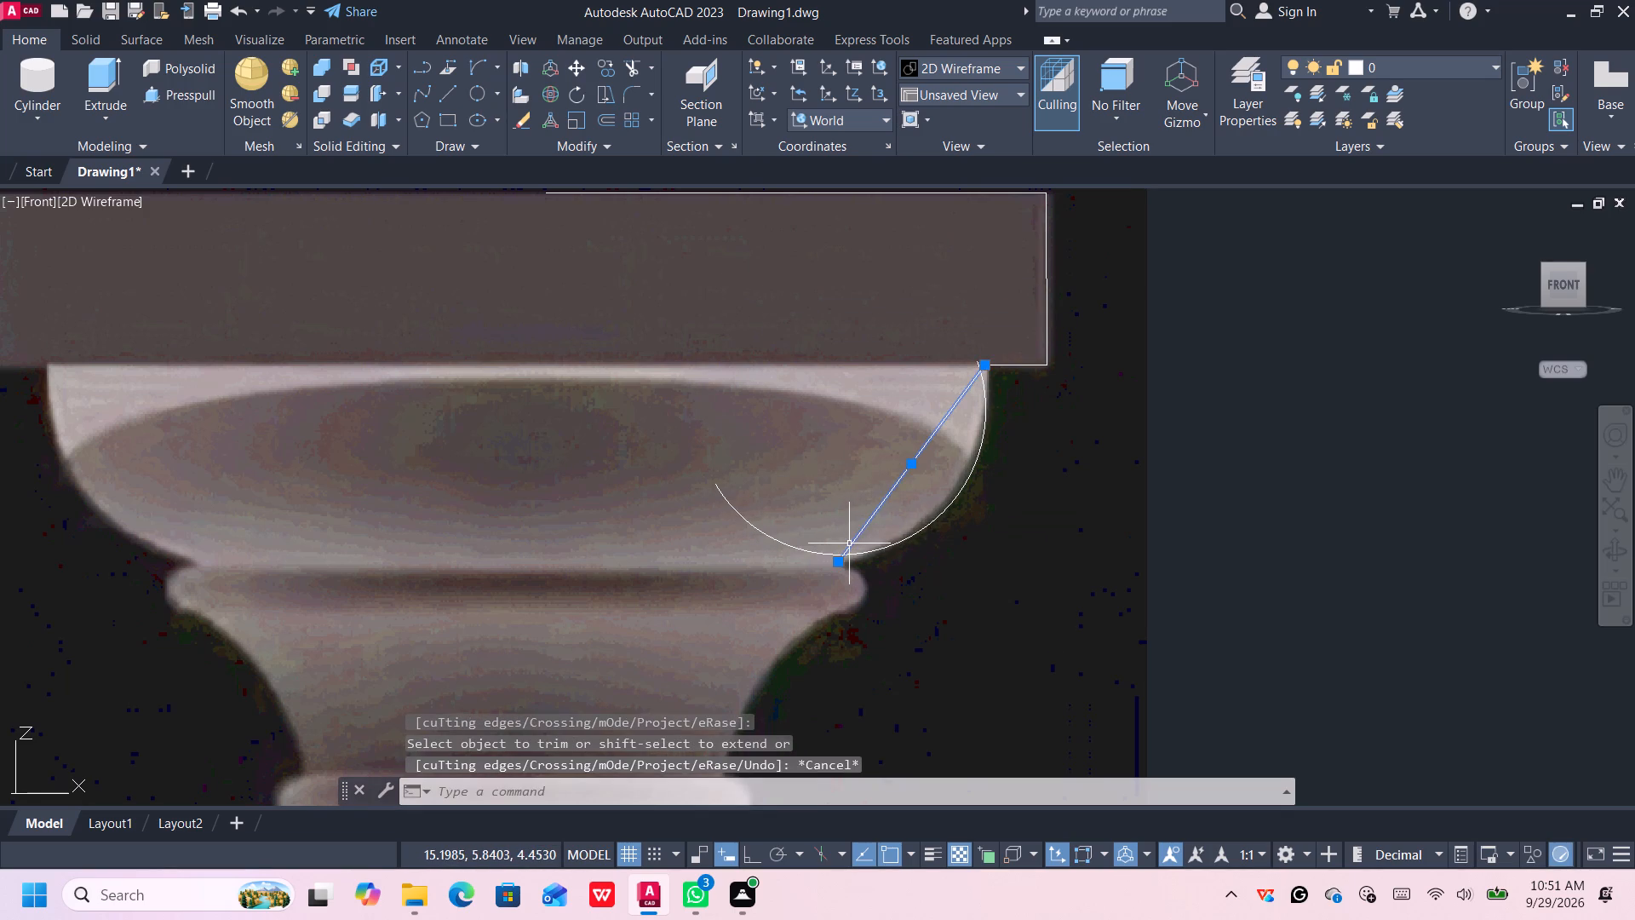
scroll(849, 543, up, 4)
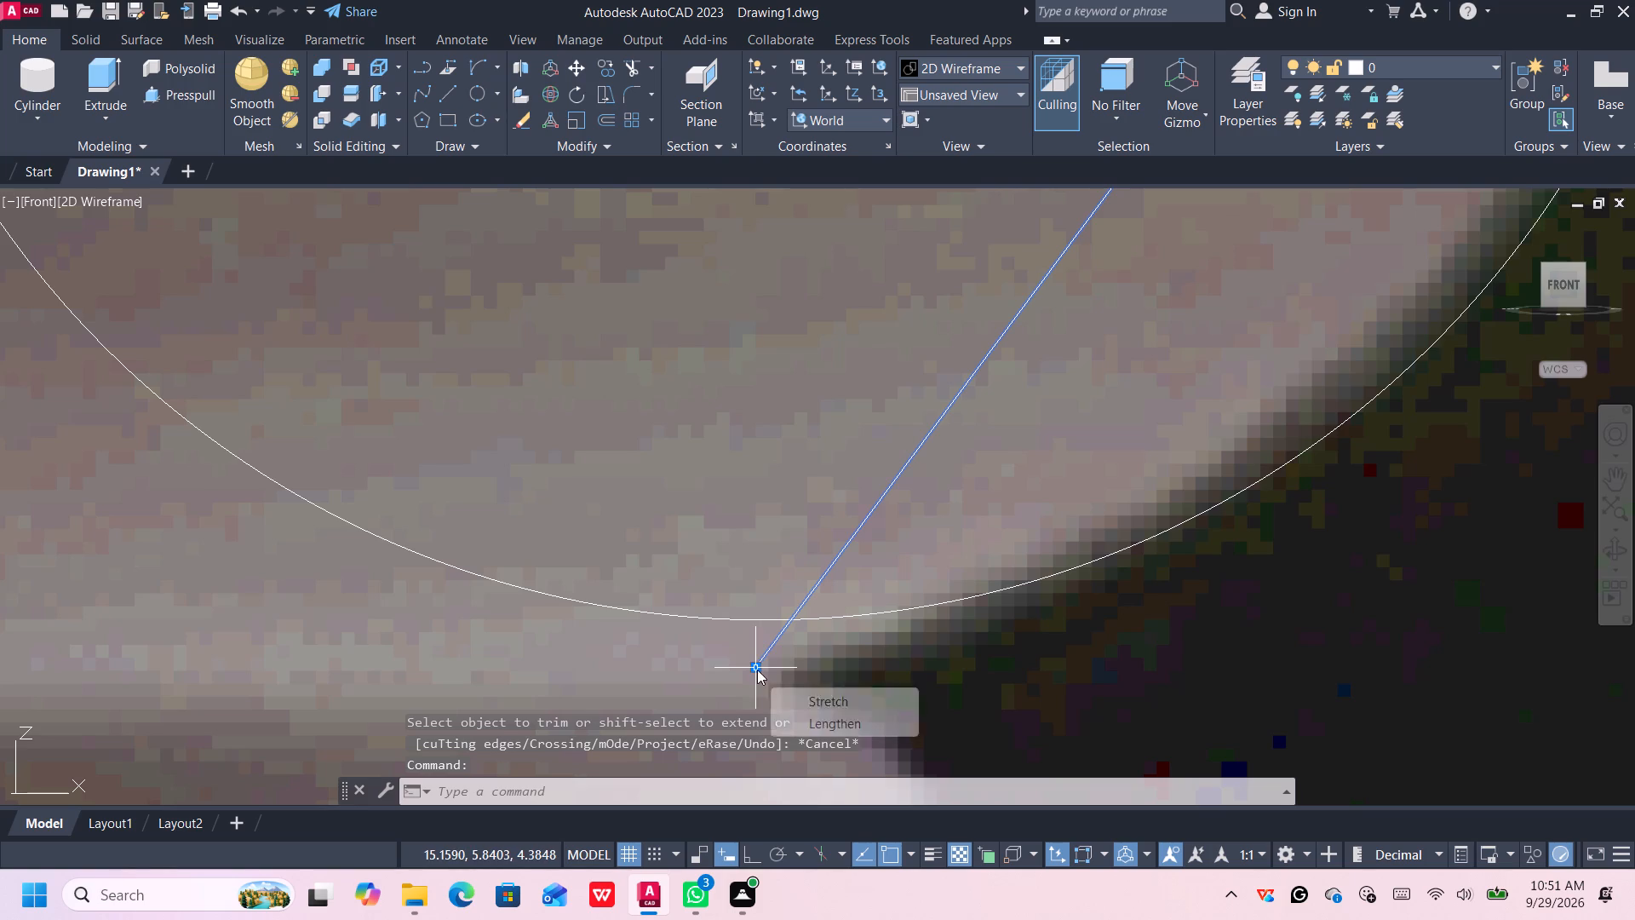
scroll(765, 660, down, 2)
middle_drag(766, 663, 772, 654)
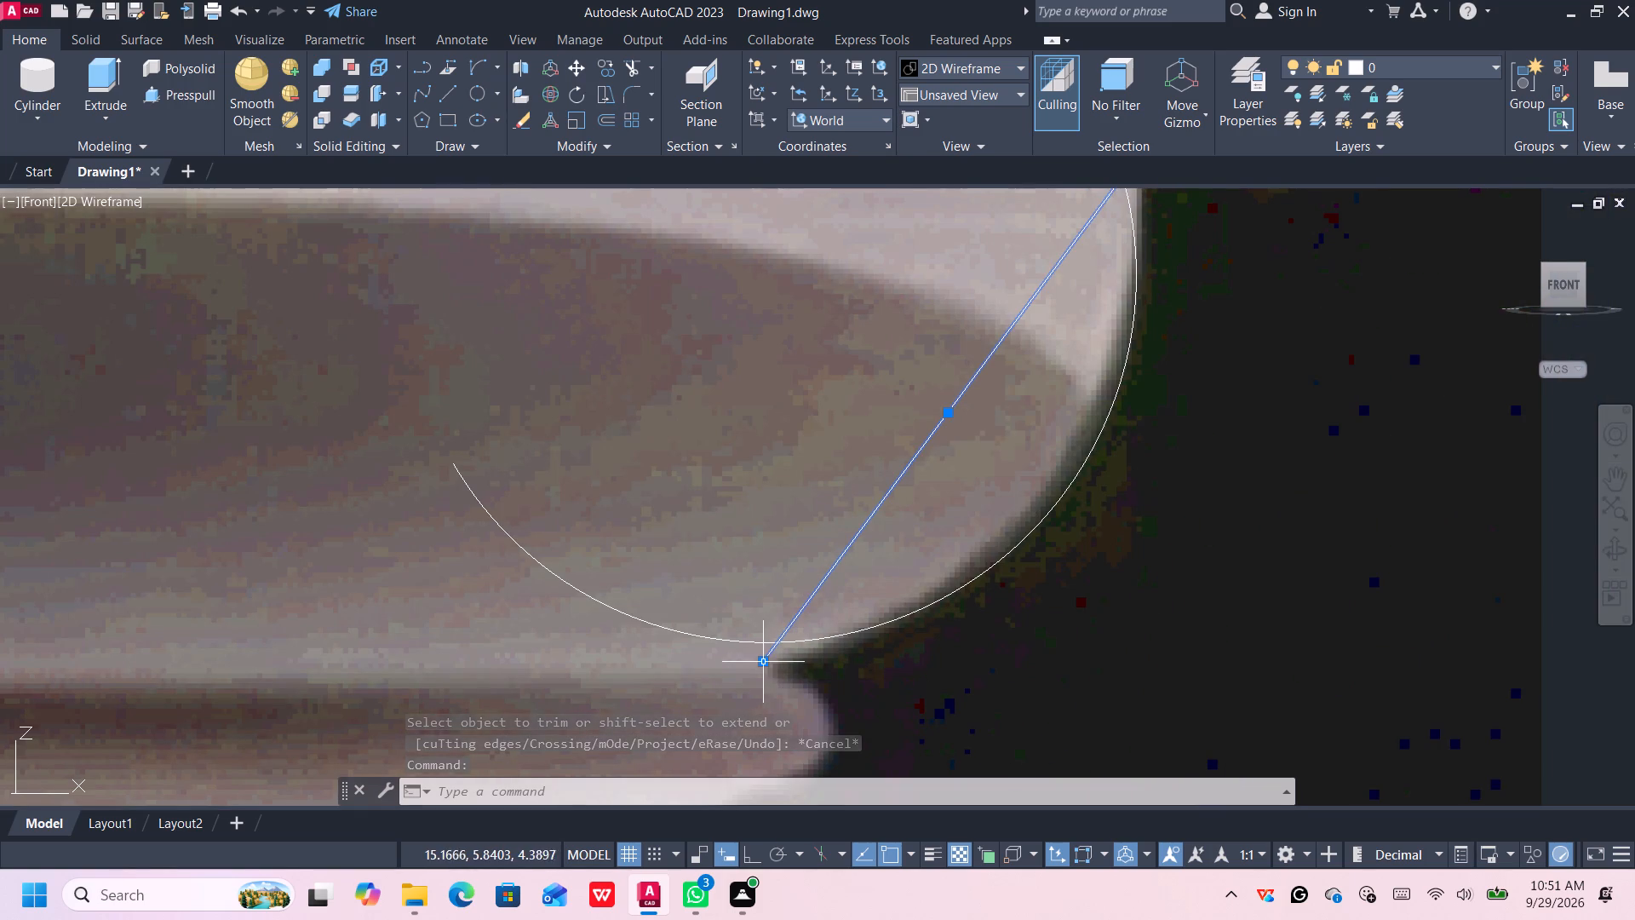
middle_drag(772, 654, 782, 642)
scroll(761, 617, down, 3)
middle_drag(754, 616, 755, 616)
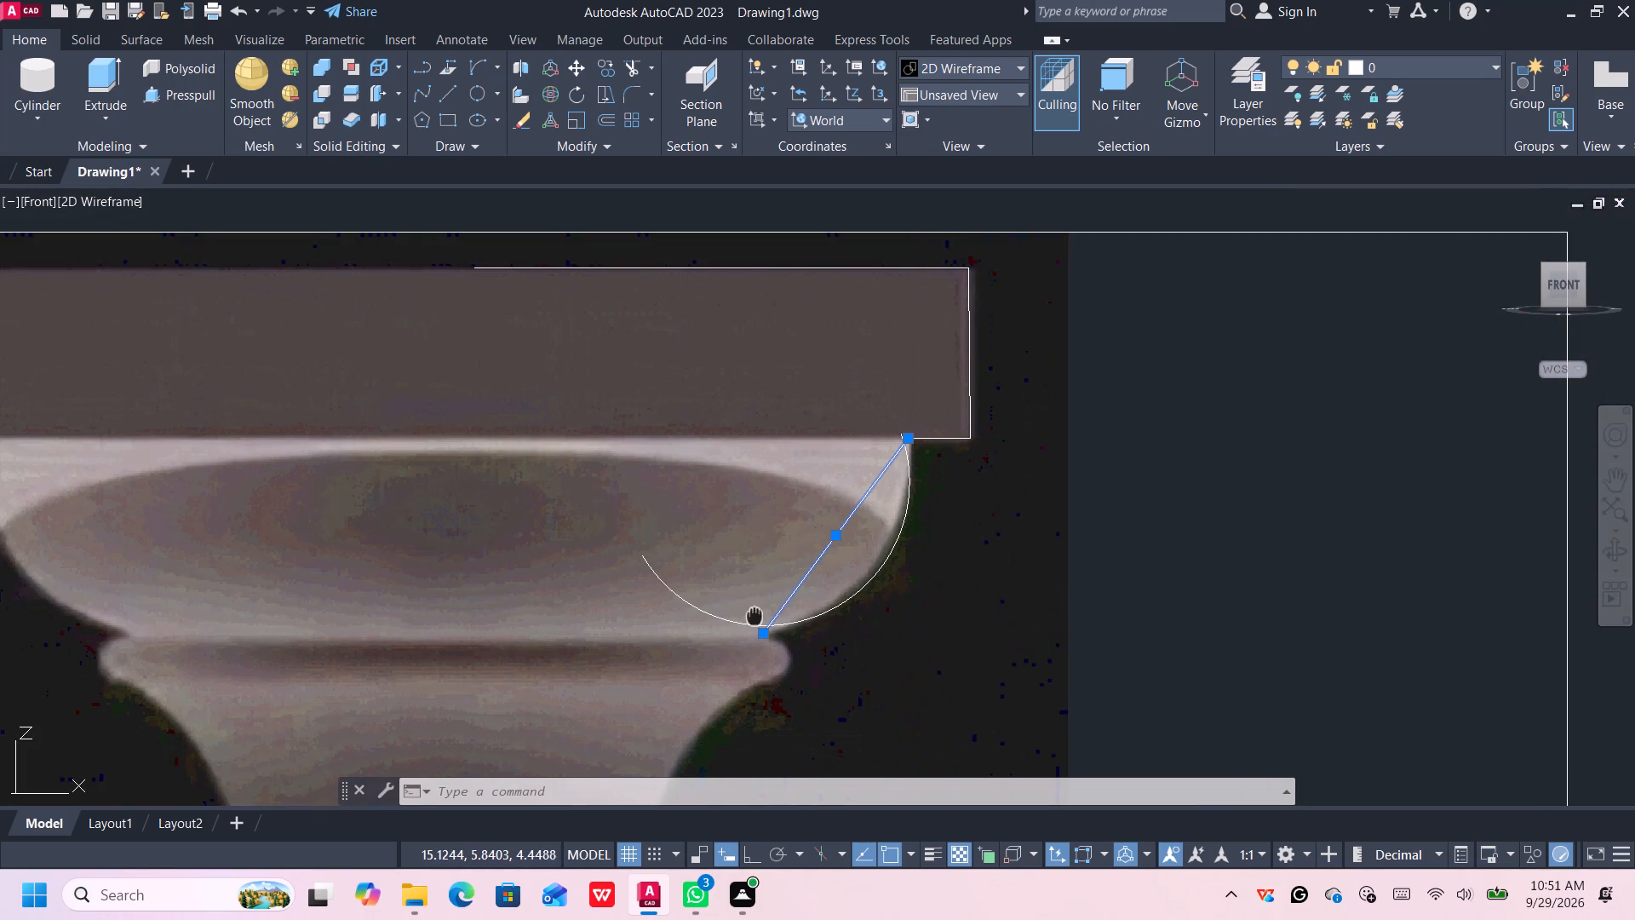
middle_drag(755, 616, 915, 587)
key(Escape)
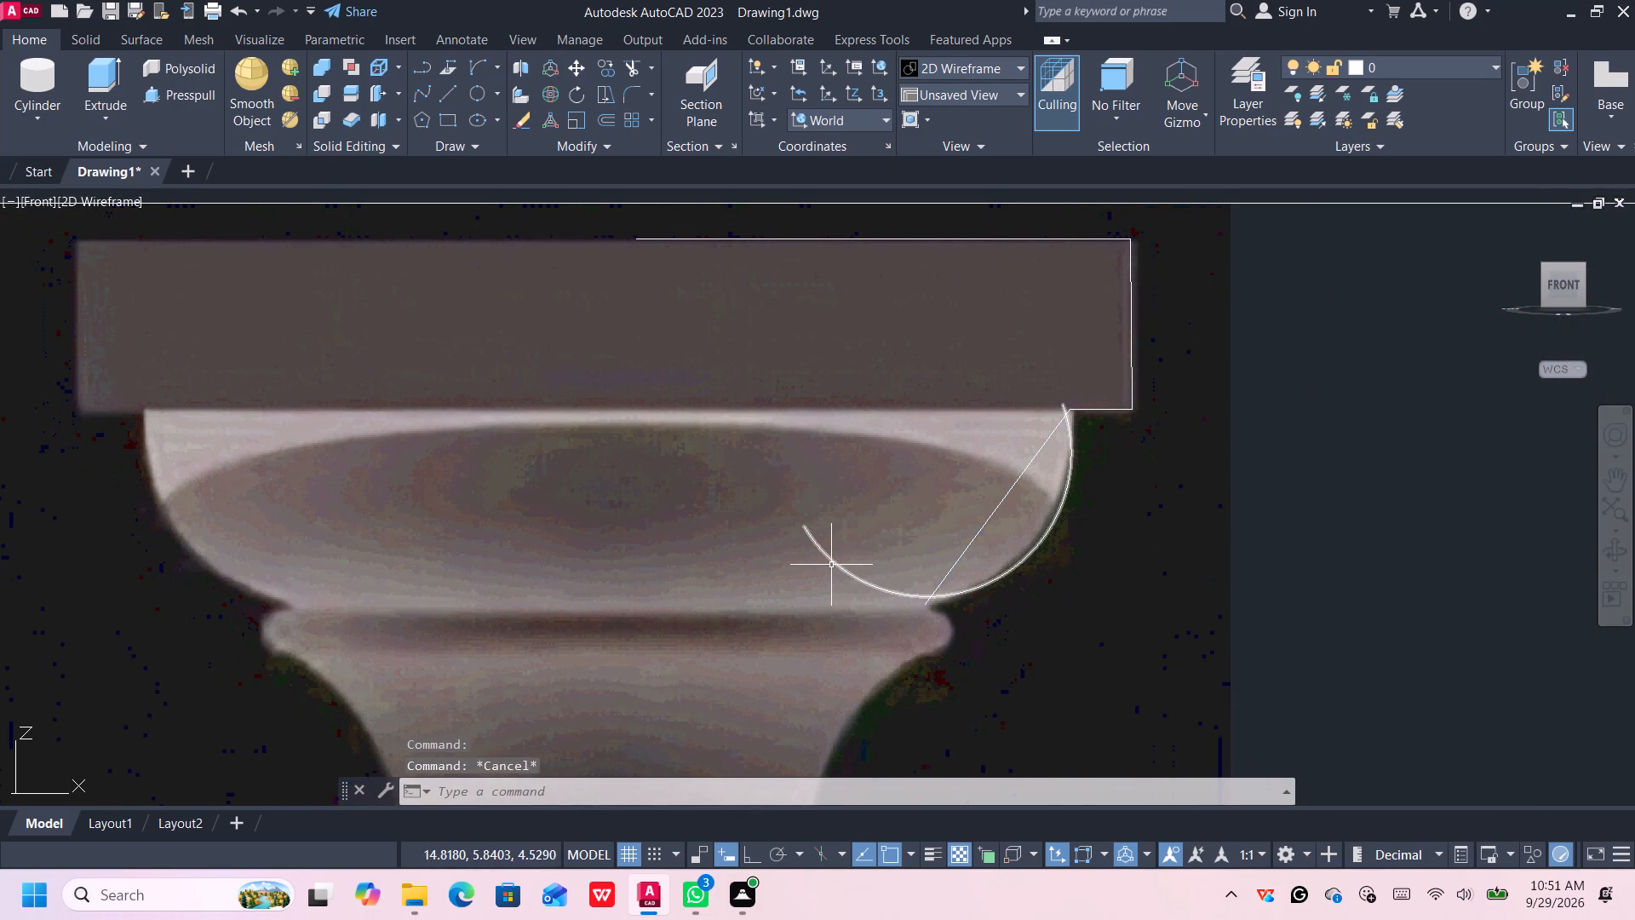
Stretch the arc's two ends onto the lower and upper ends of the diagonal line, meeting the slab's underside.
click(831, 565)
click(806, 528)
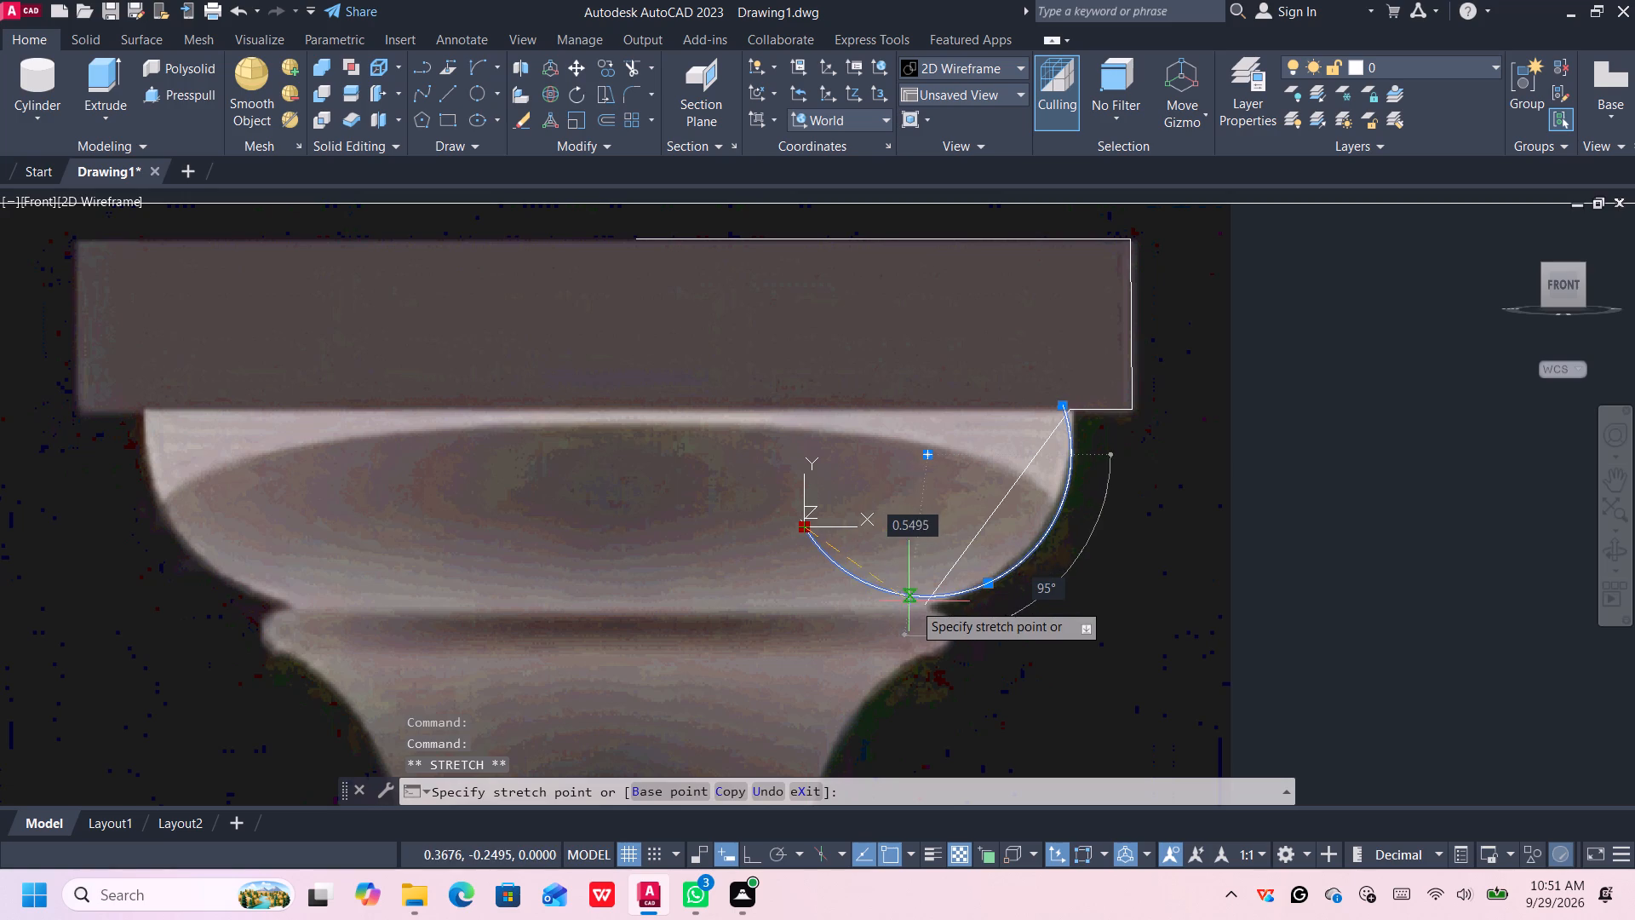
click(922, 601)
scroll(1057, 414, up, 1)
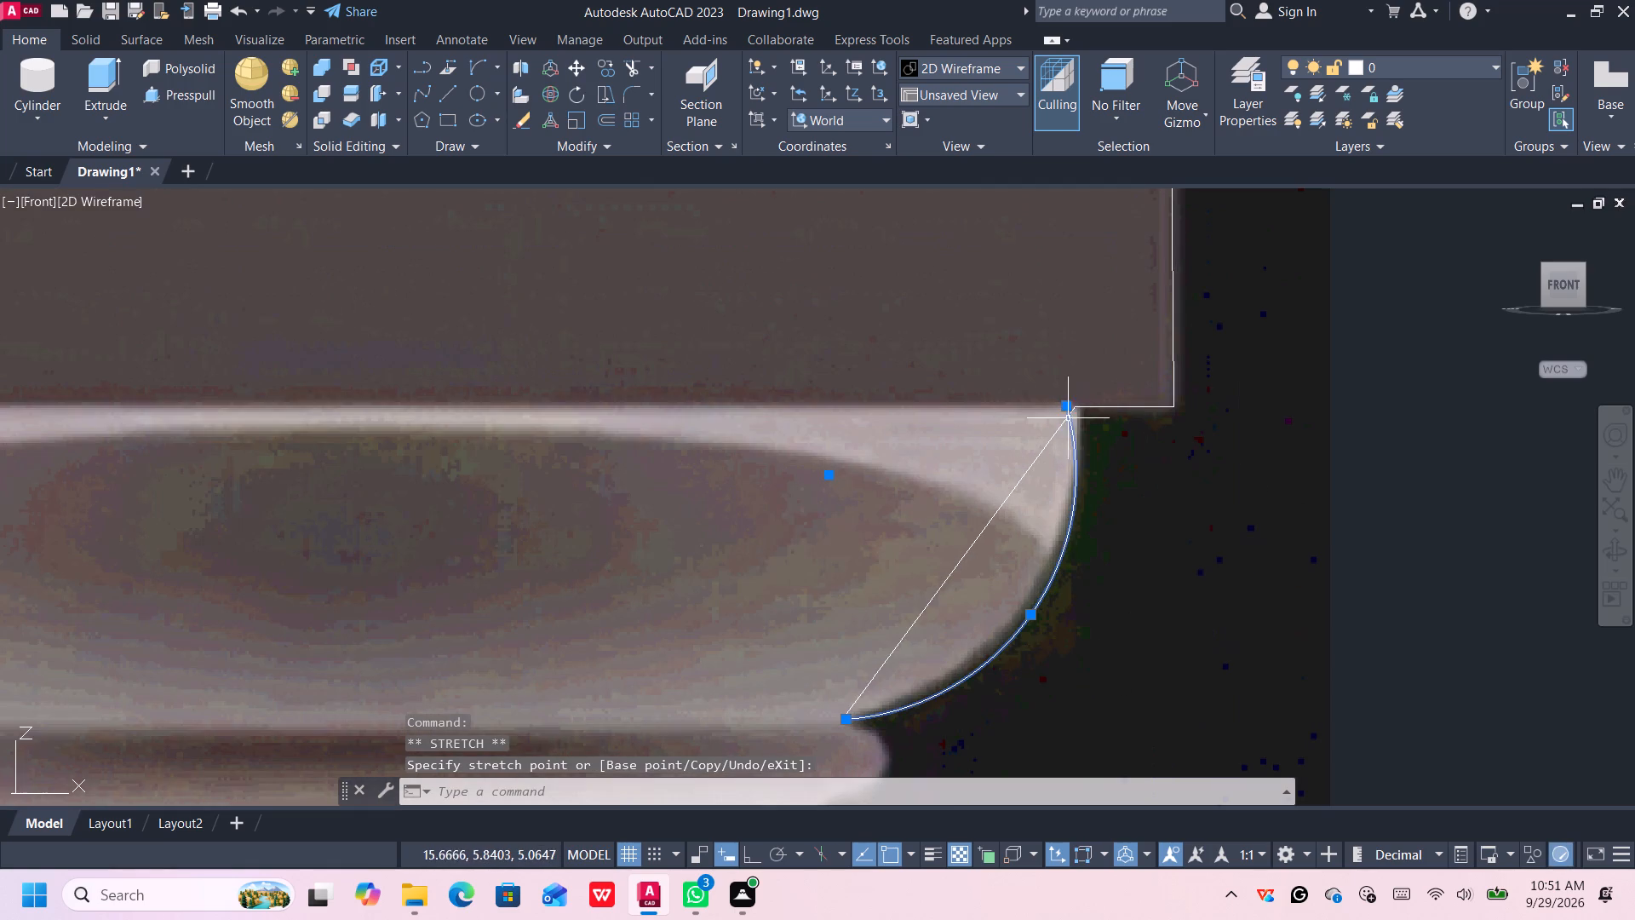
click(1066, 408)
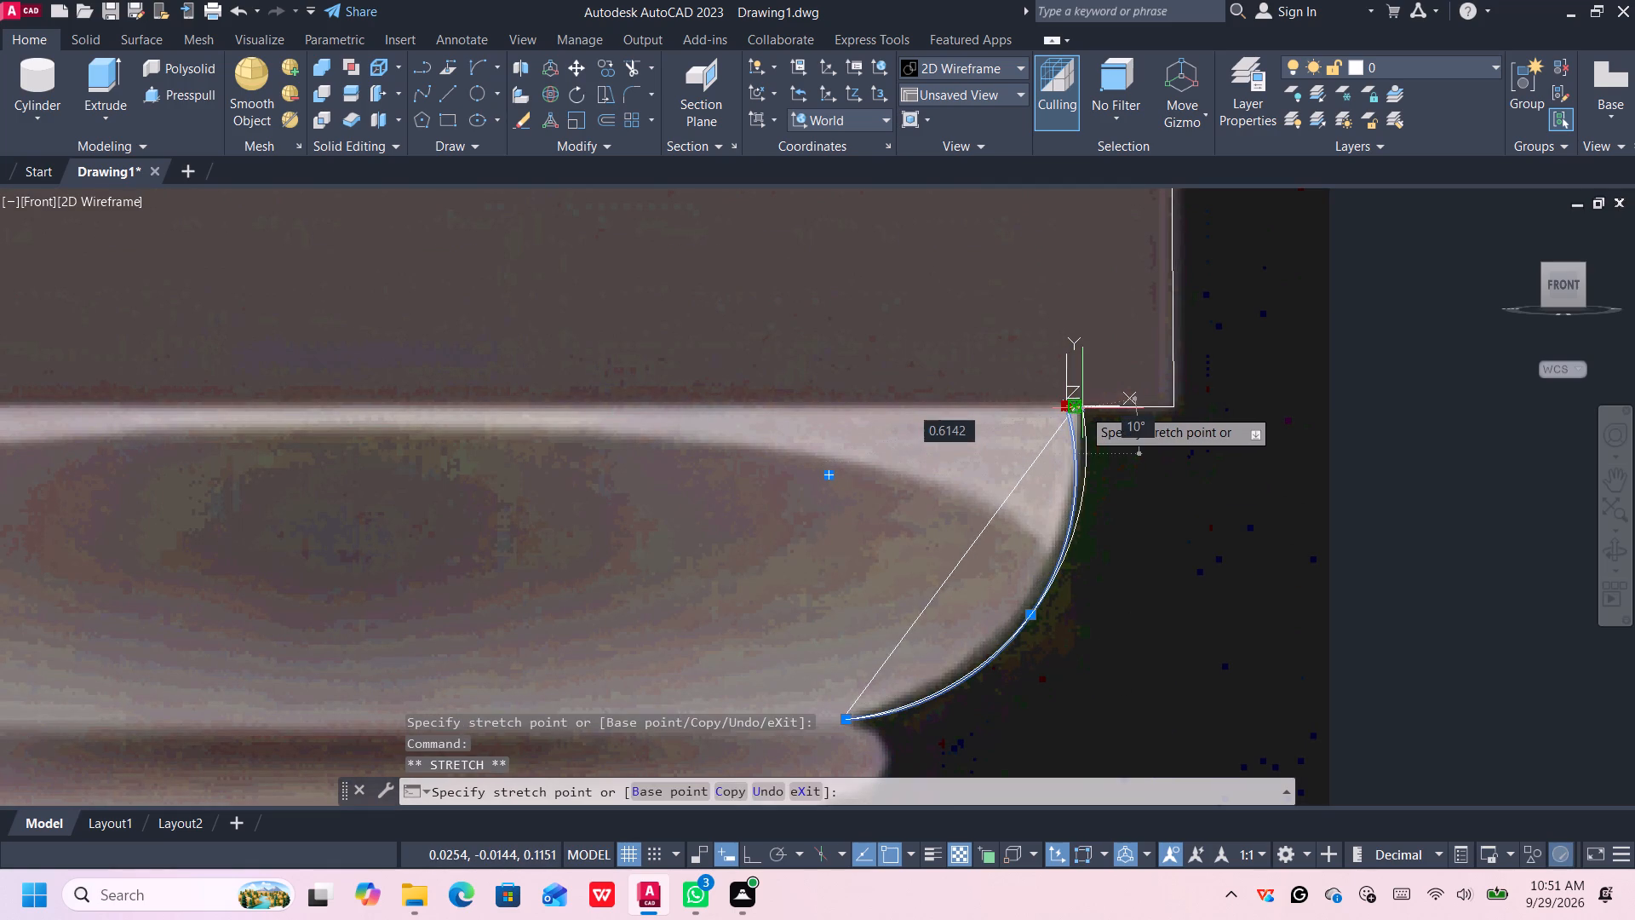
click(1080, 410)
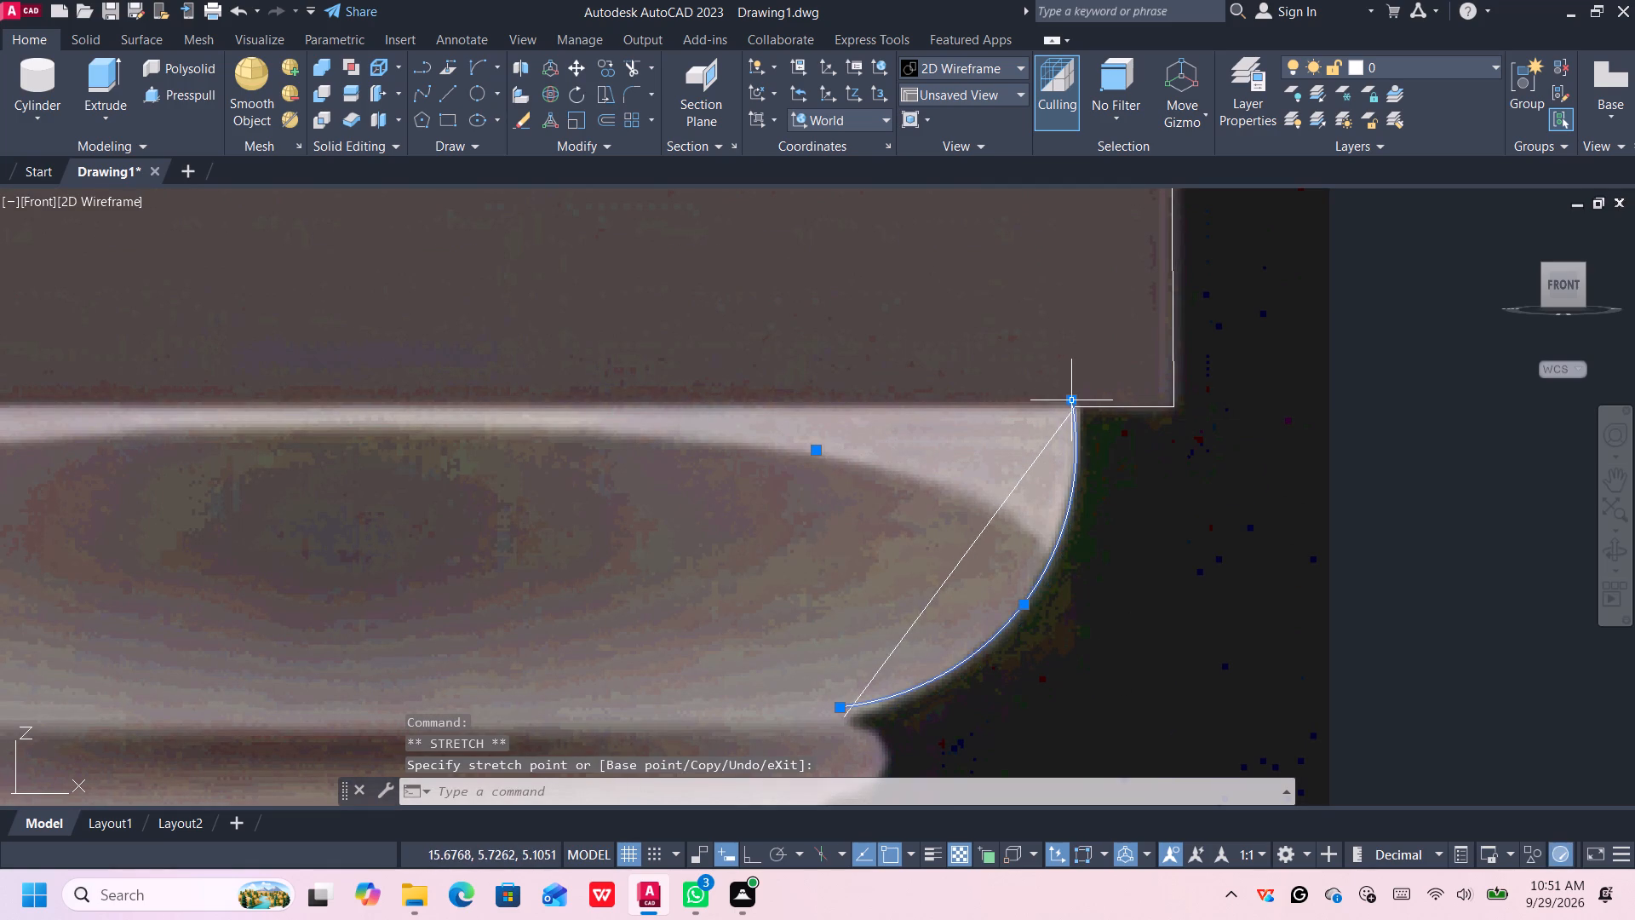
click(1074, 402)
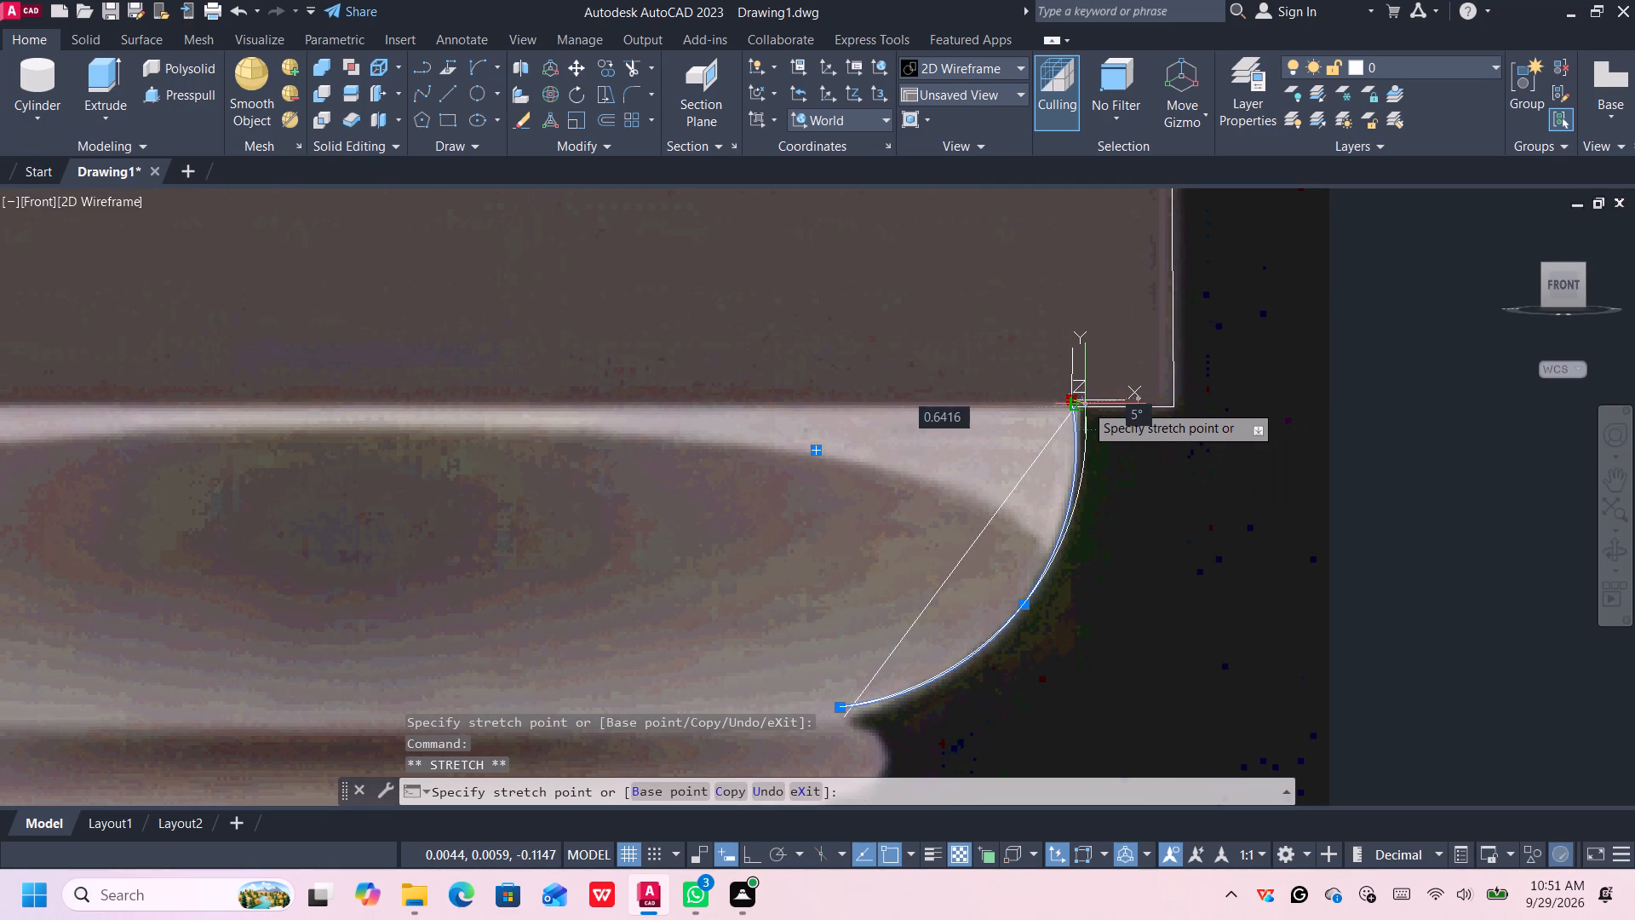
click(1080, 400)
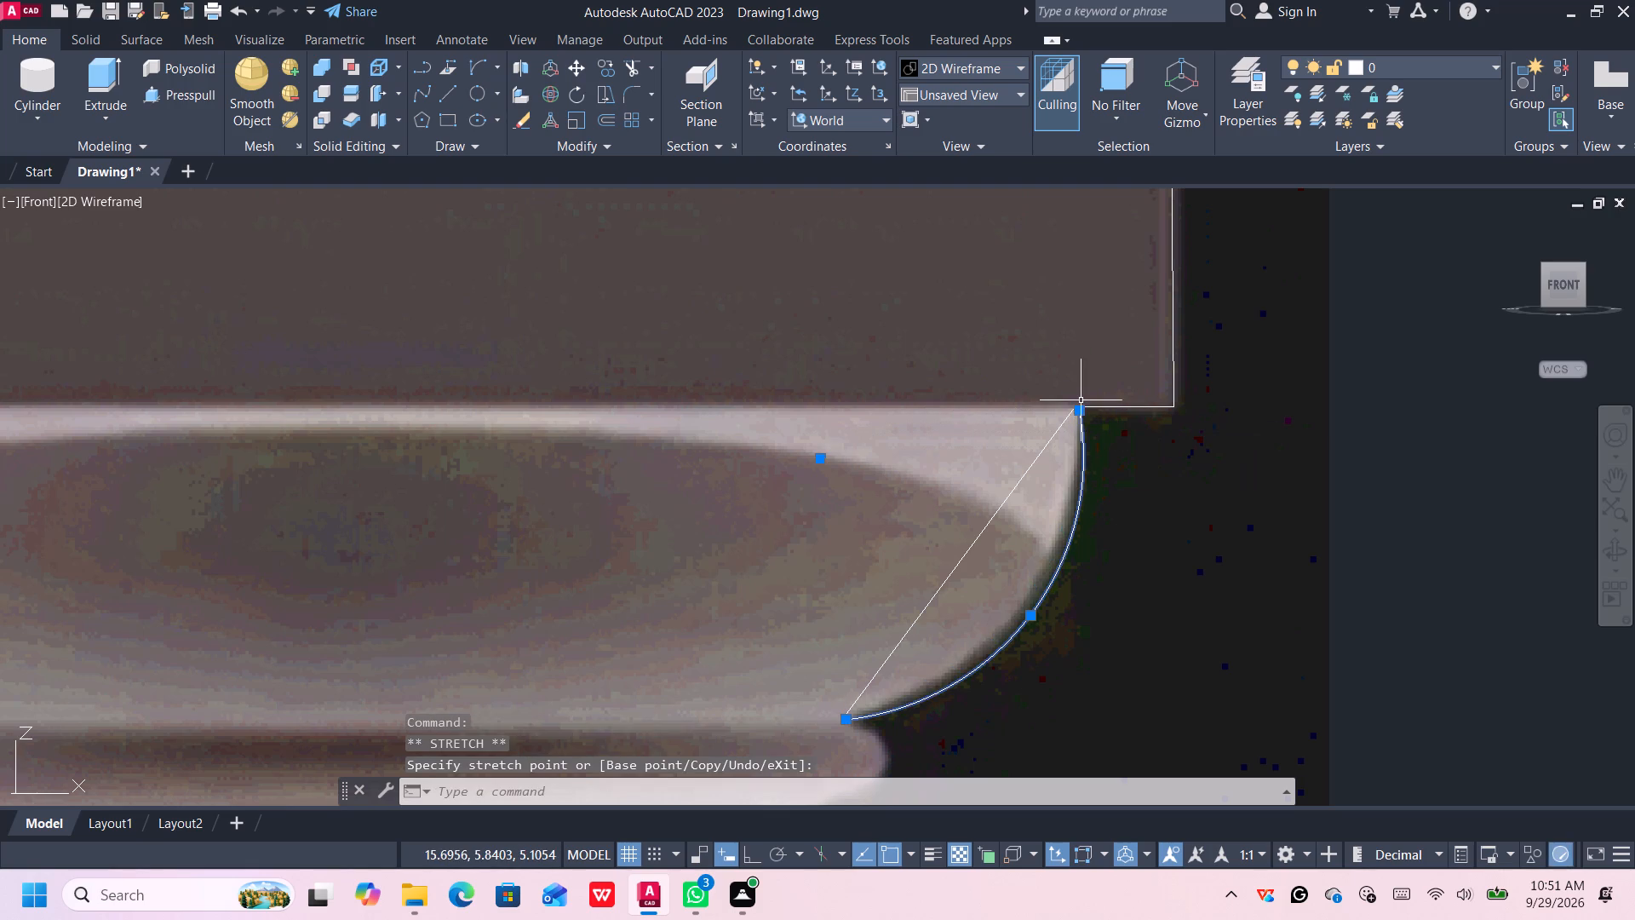
scroll(1102, 470, down, 1)
Stretch the arc's midpoint slightly inward to a radius of about 0.67 so it follows the moulding's edge.
middle_drag(1092, 489, 1101, 448)
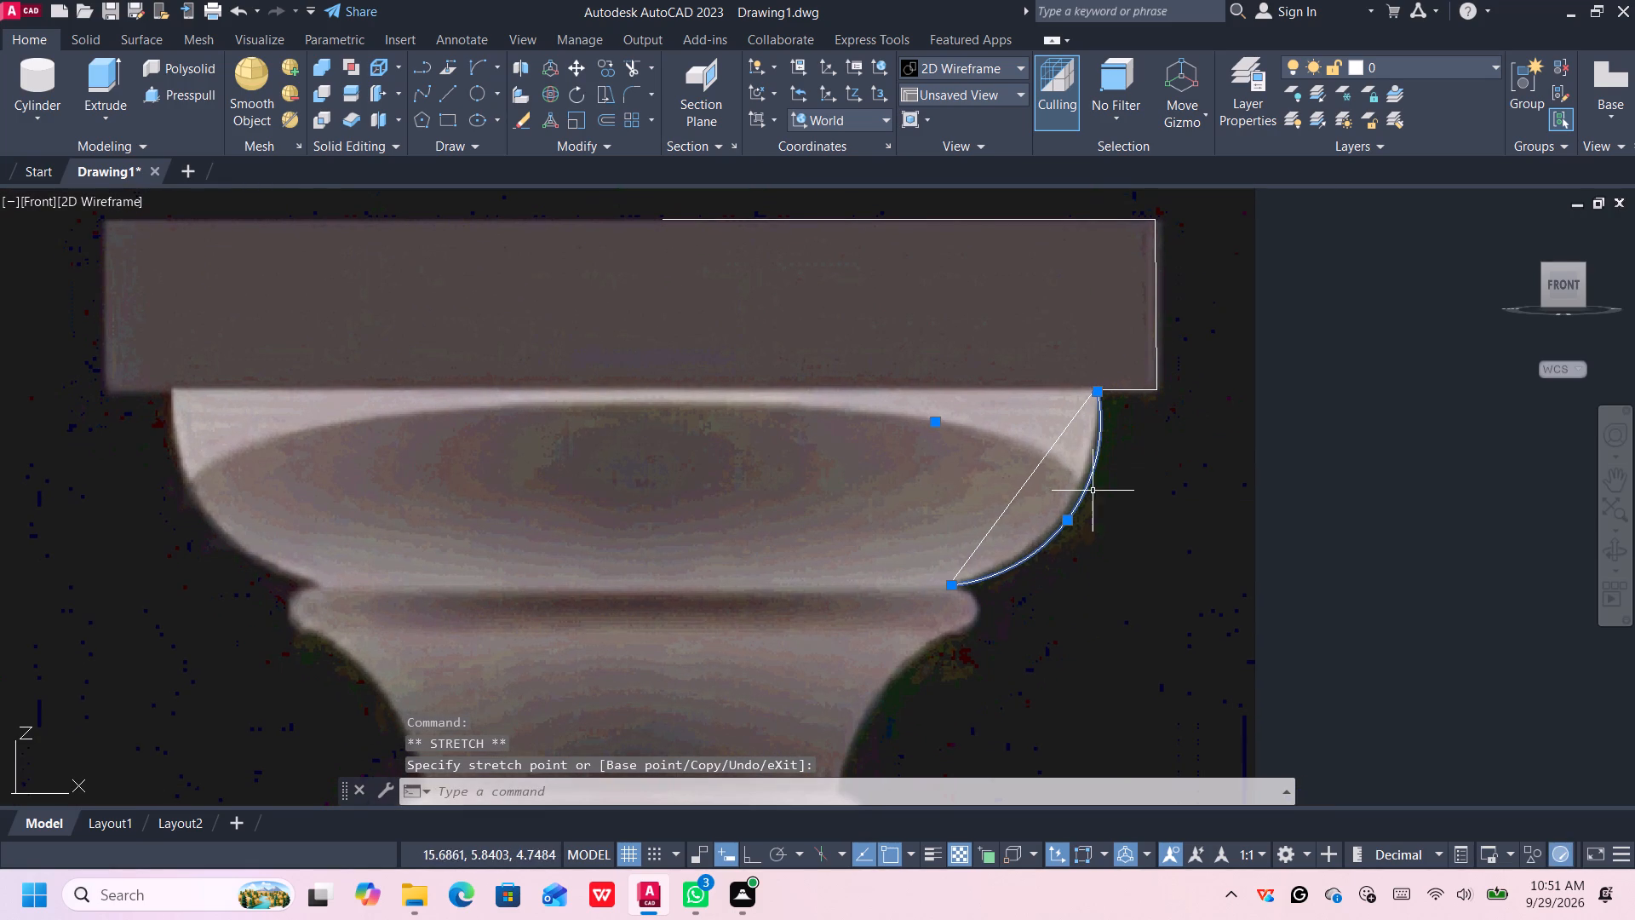
click(1069, 517)
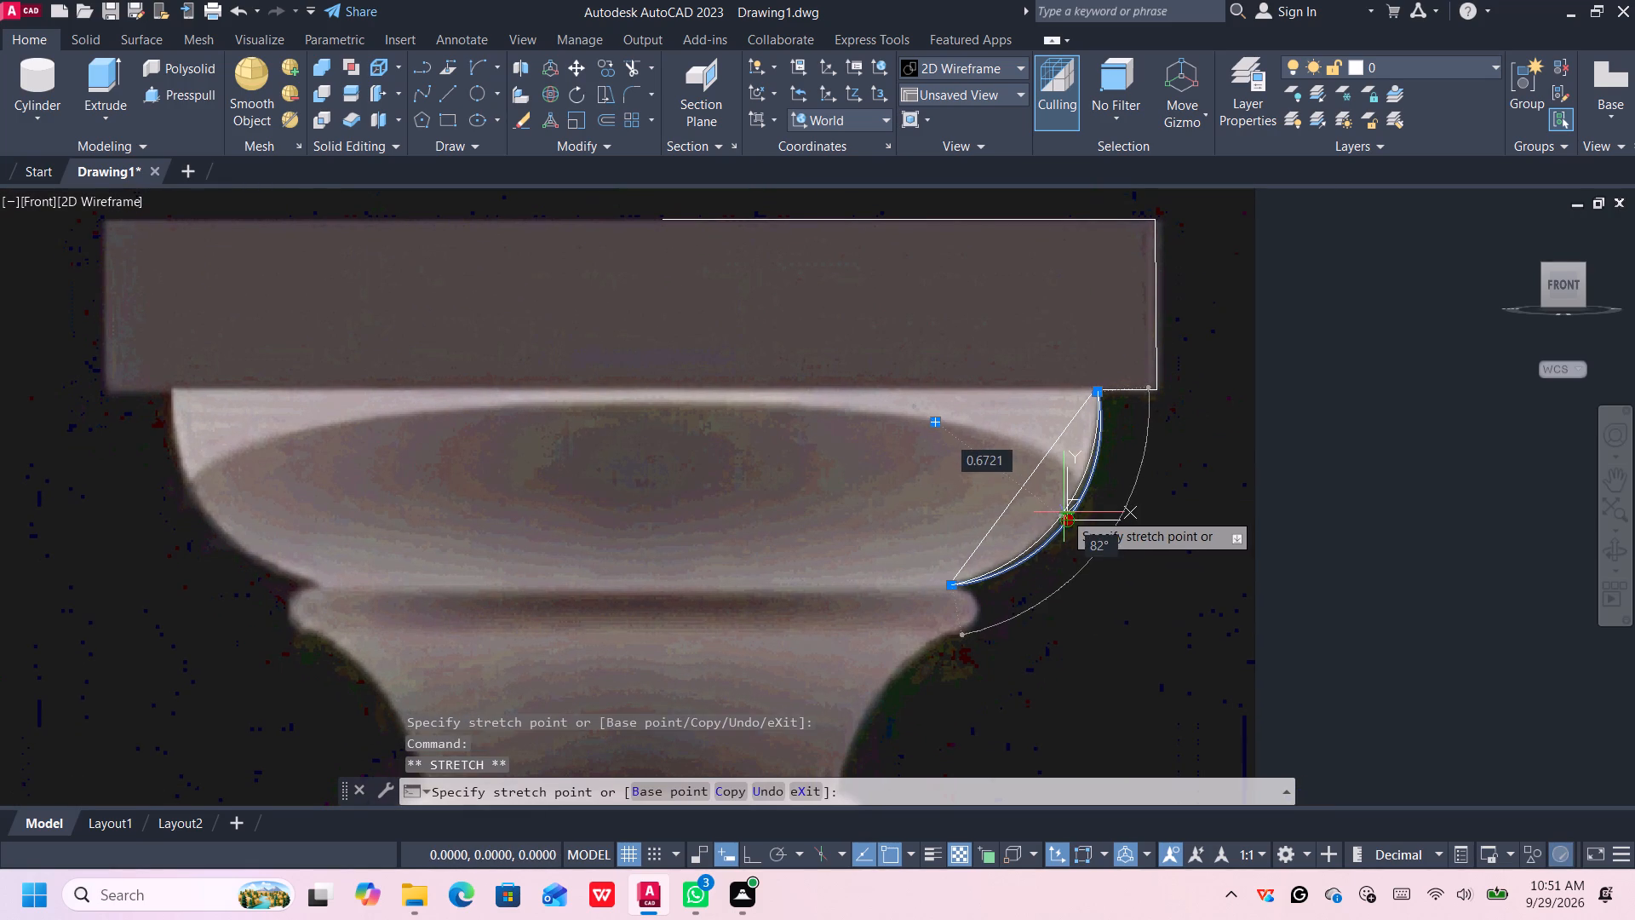
click(1064, 512)
scroll(1084, 503, down, 3)
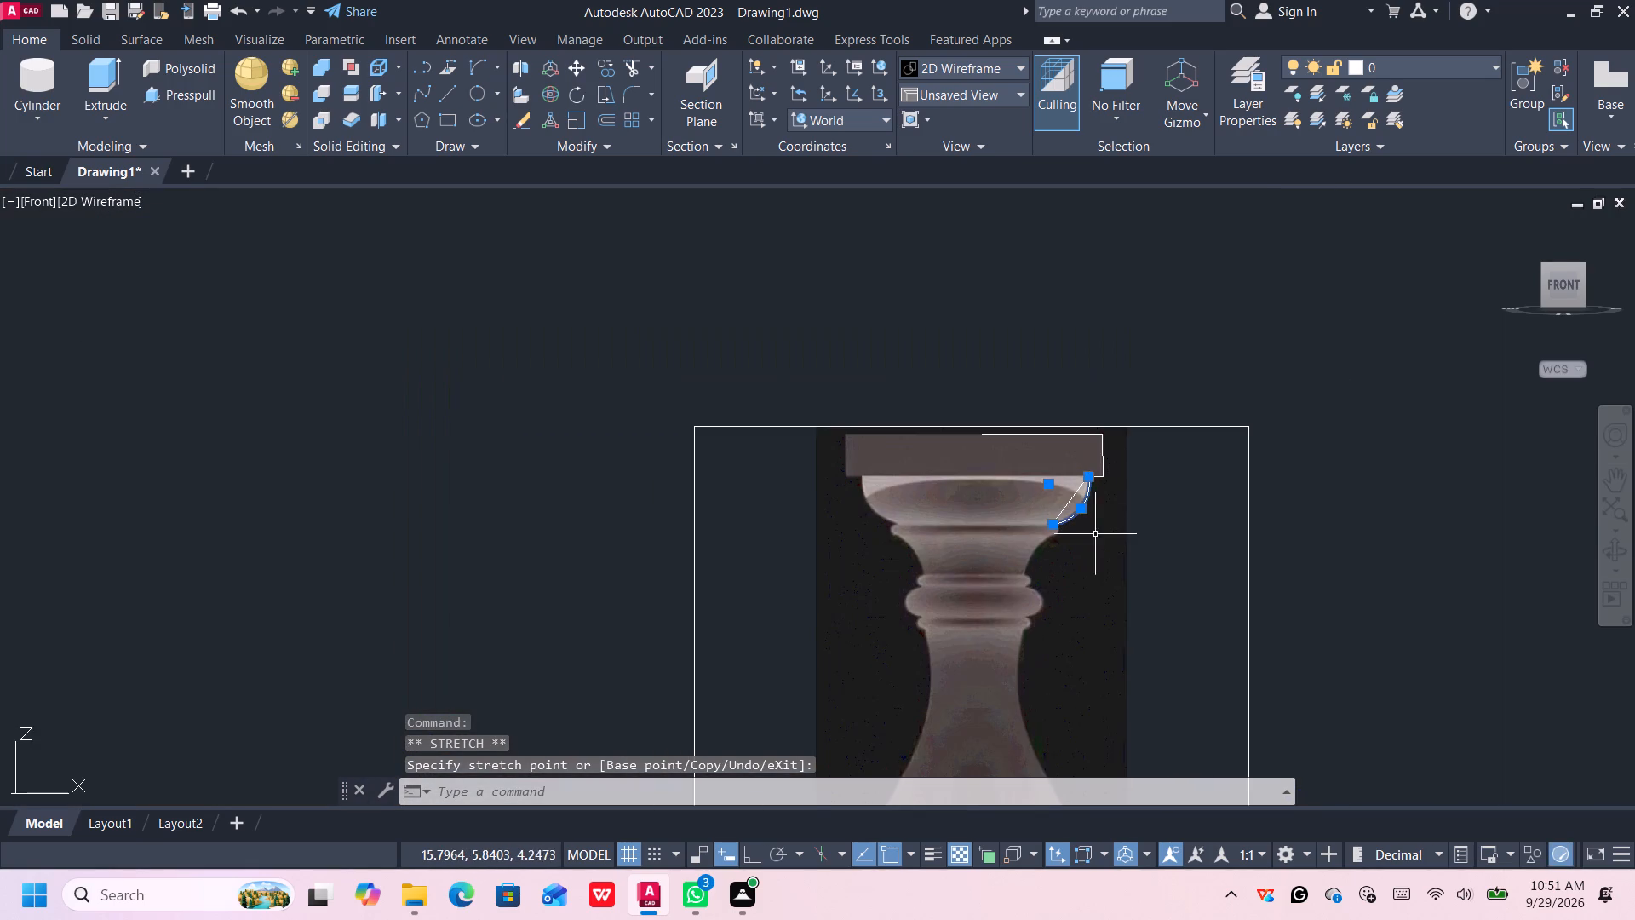
middle_drag(1095, 534, 1093, 477)
key(Escape)
Delete the diagonal line inside the arc below the top slab.
scroll(1077, 469, up, 2)
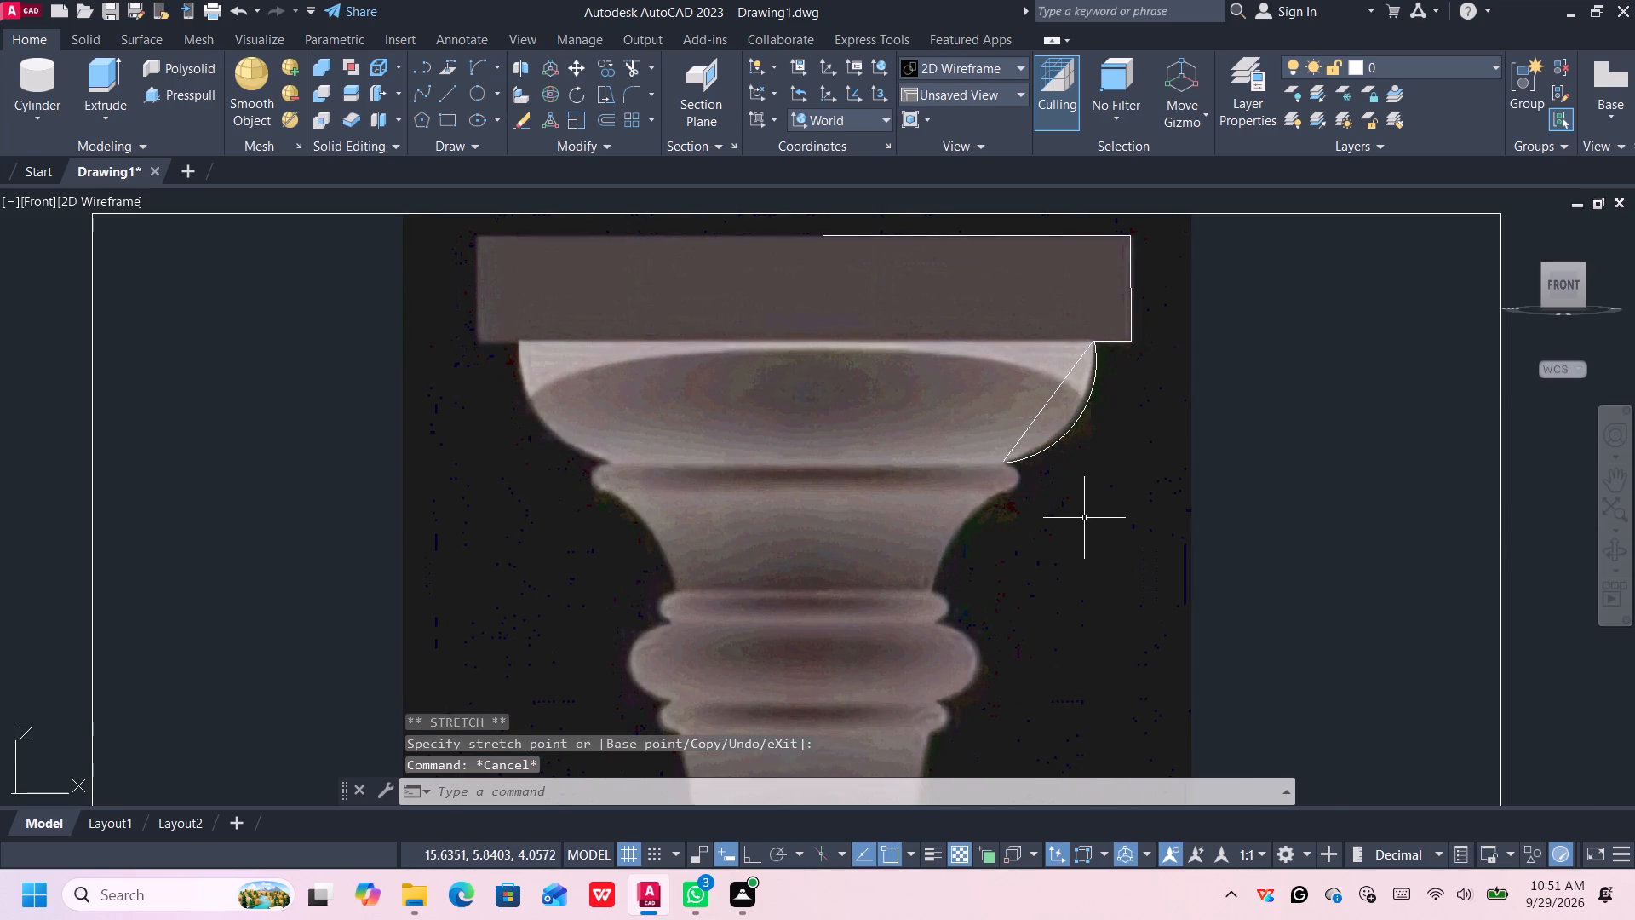
middle_drag(1084, 518, 1093, 446)
scroll(1091, 445, down, 1)
middle_drag(1071, 480, 1070, 437)
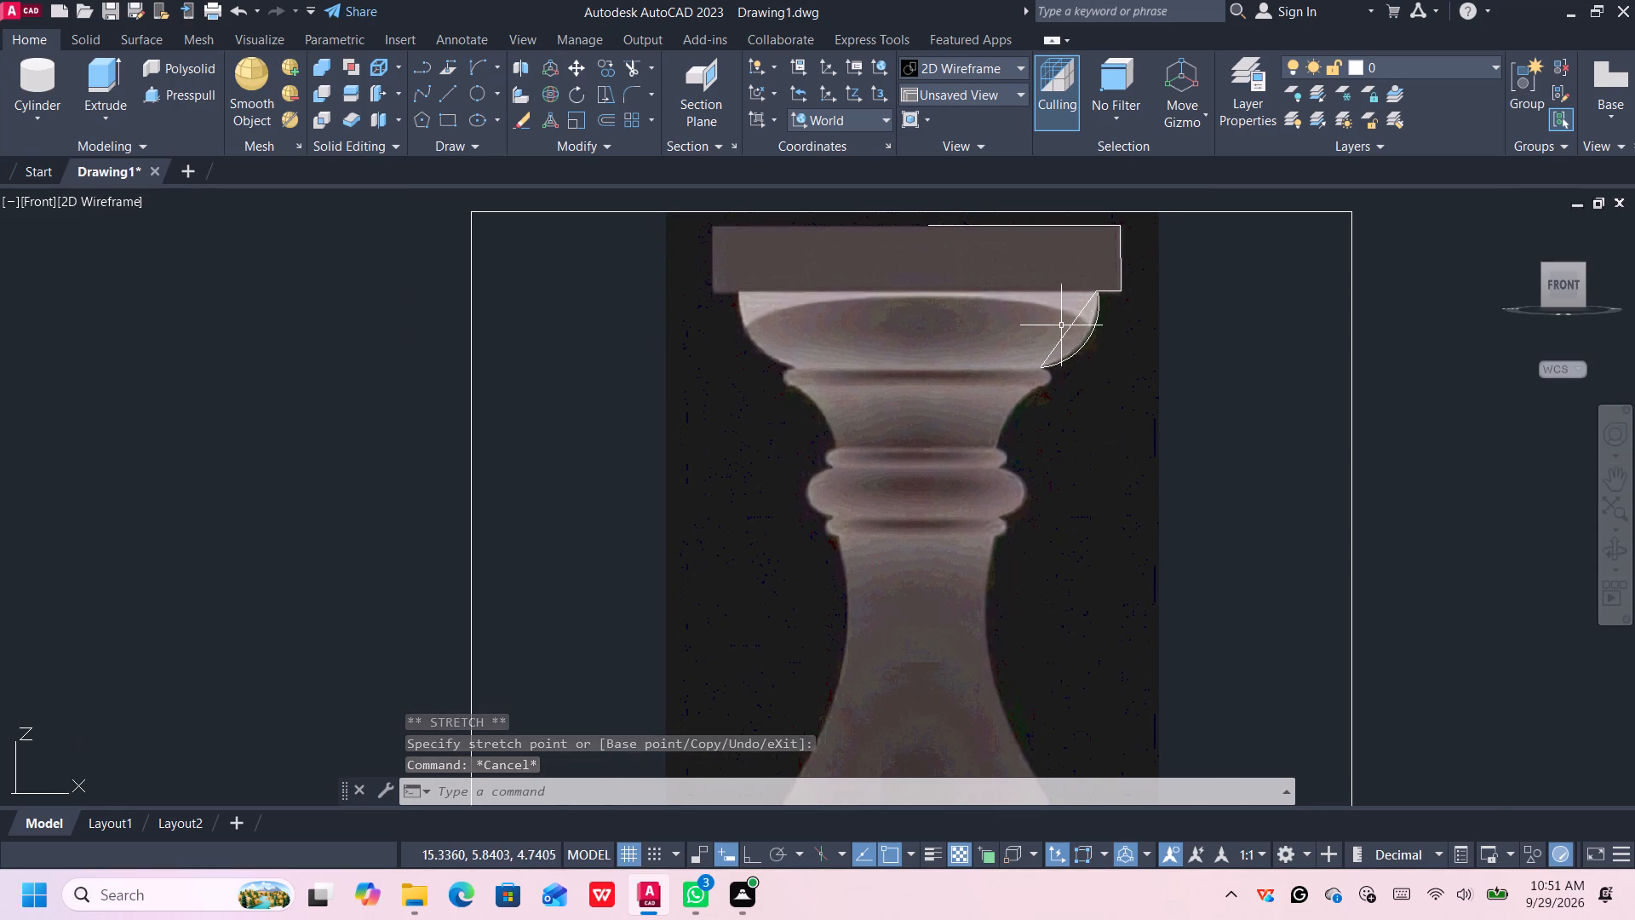
click(1065, 335)
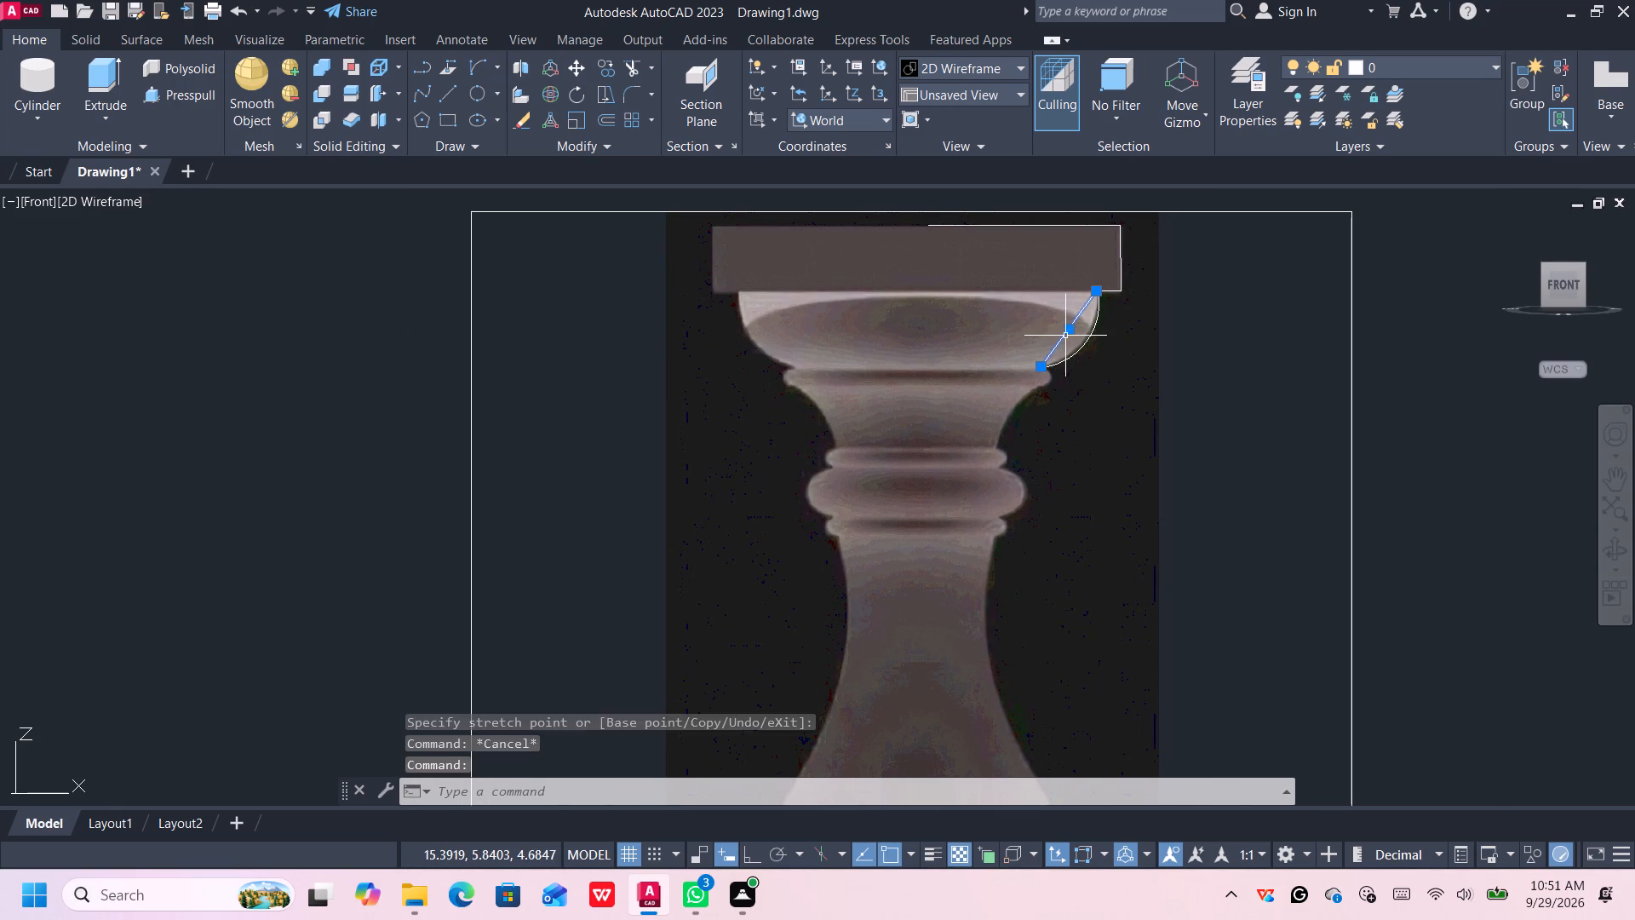
key(Delete)
Draw a spline from the arc's lower end around the small bead and down most of the concave neck.
middle_click(1064, 382)
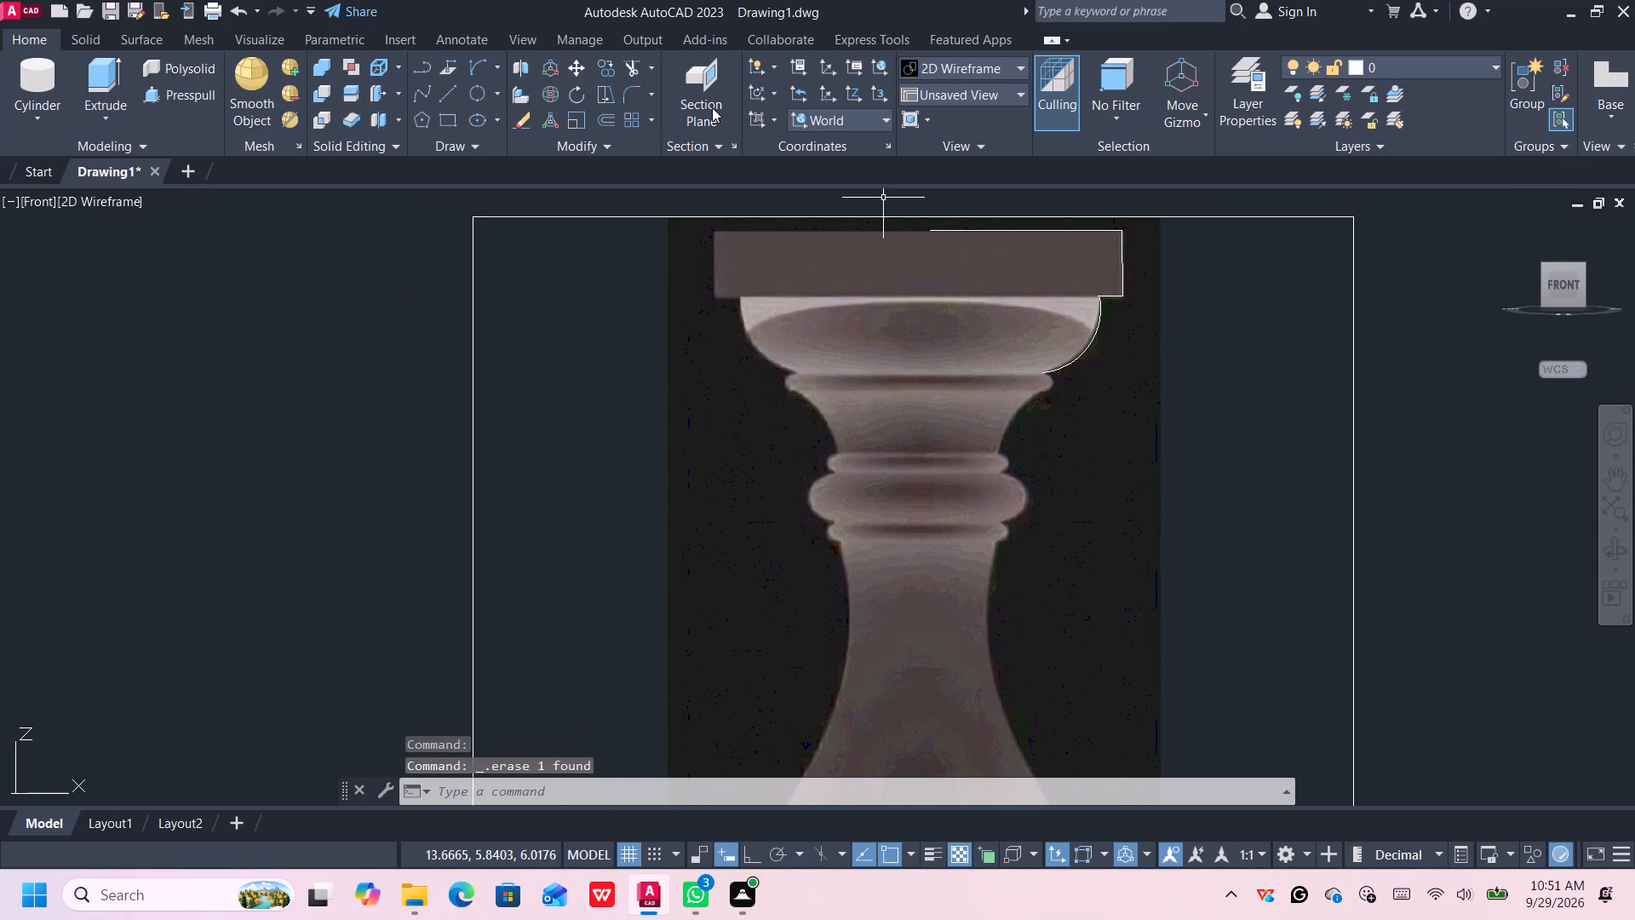
click(421, 91)
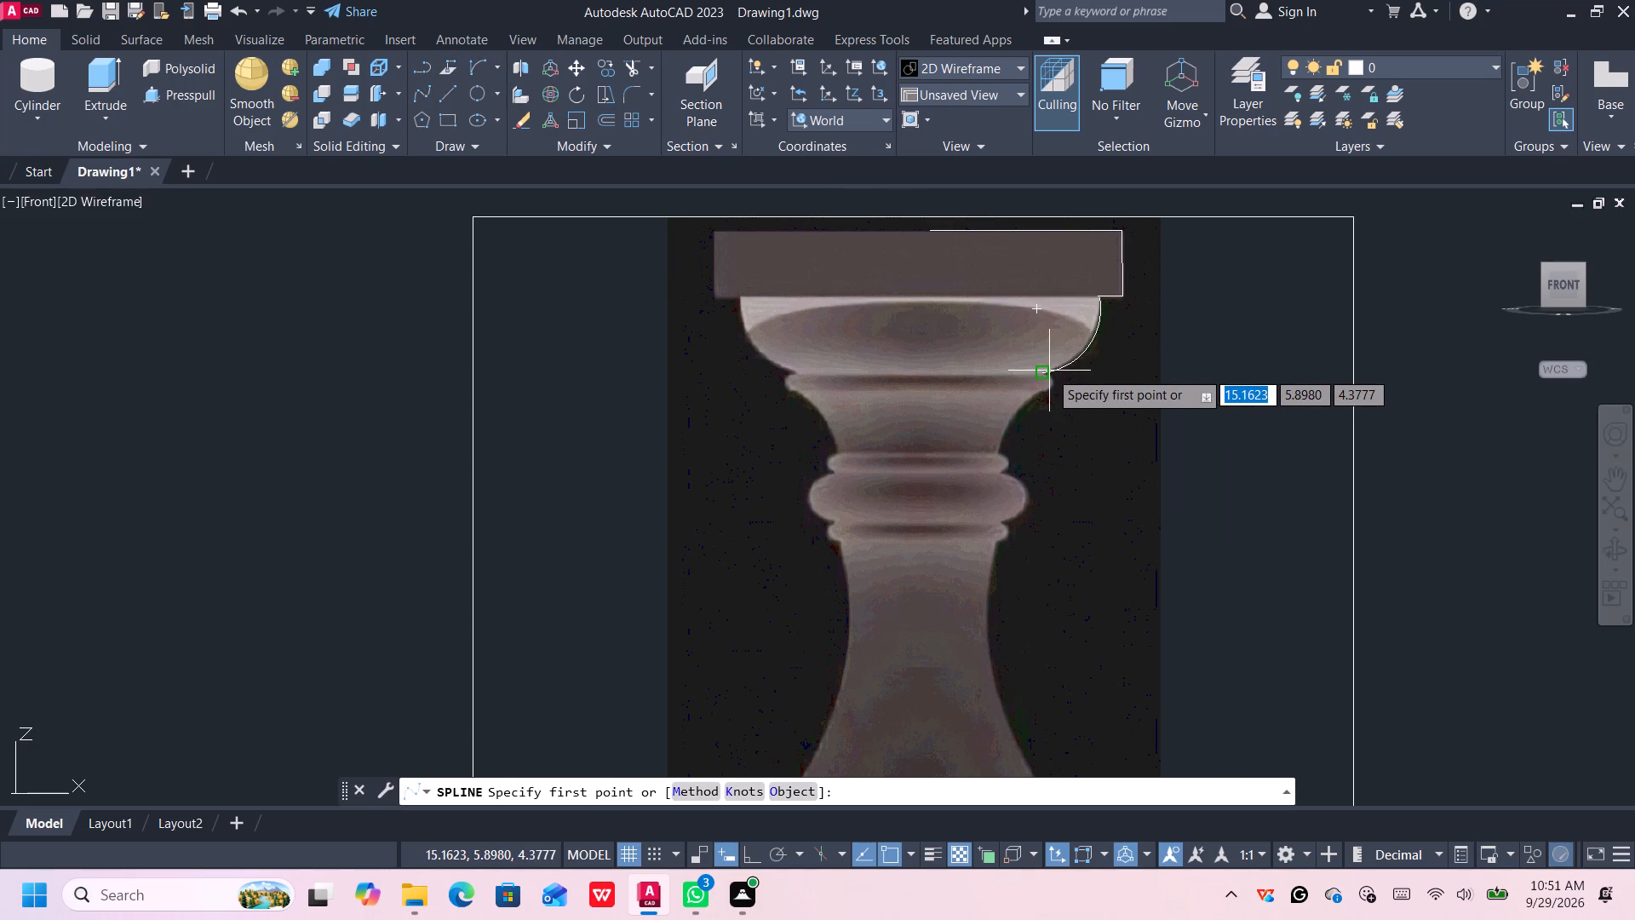
click(1043, 373)
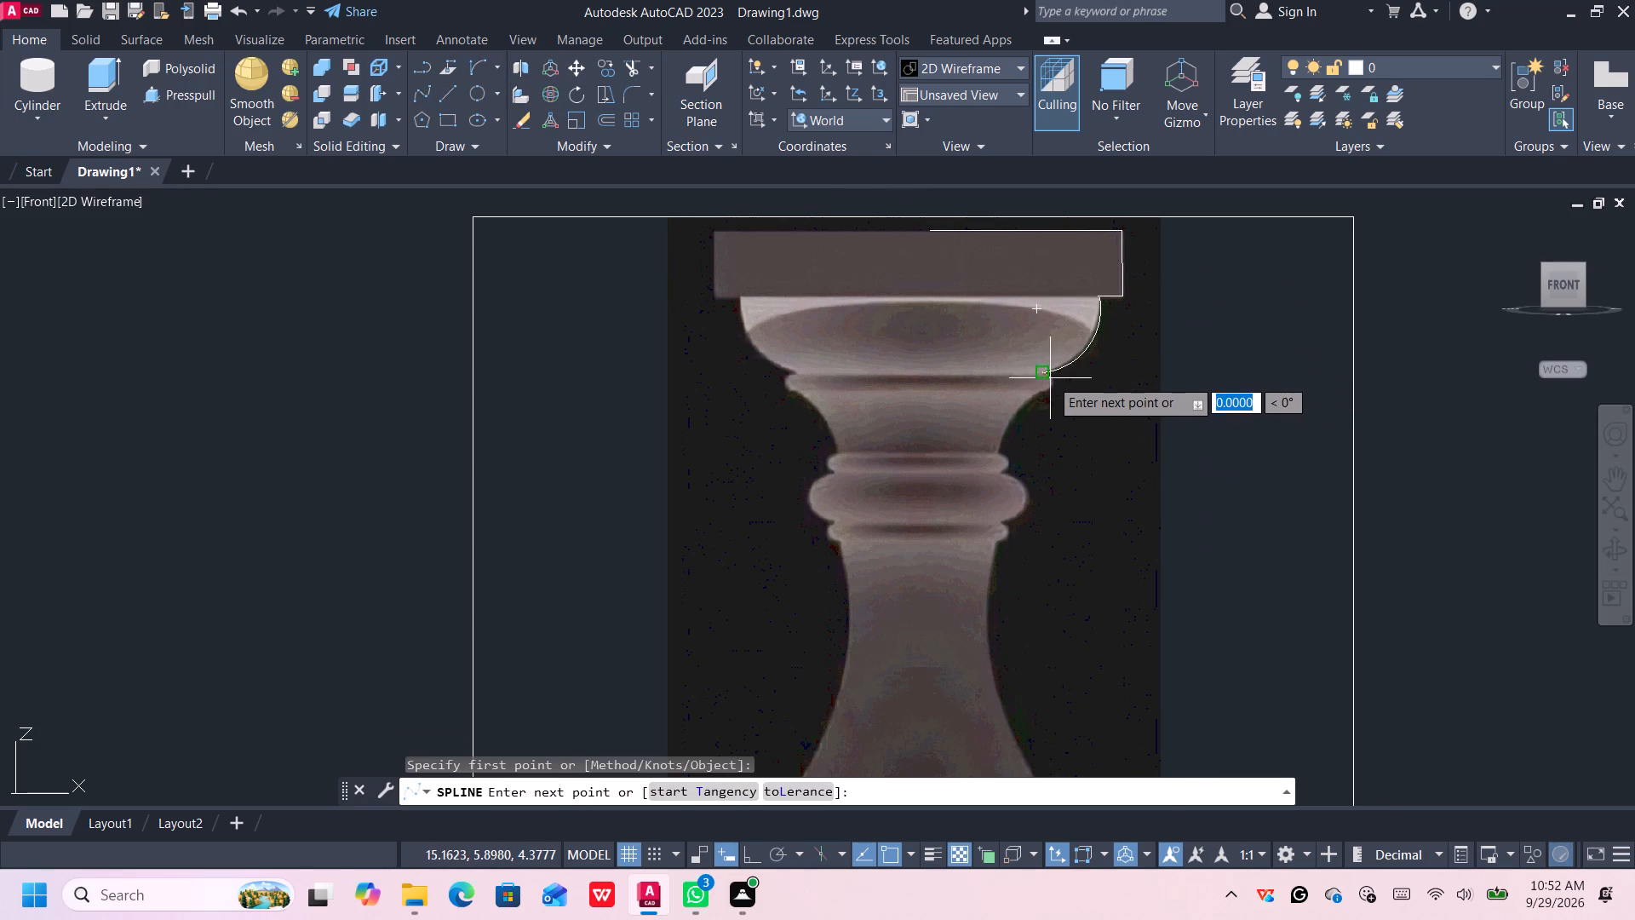
scroll(1057, 383, up, 4)
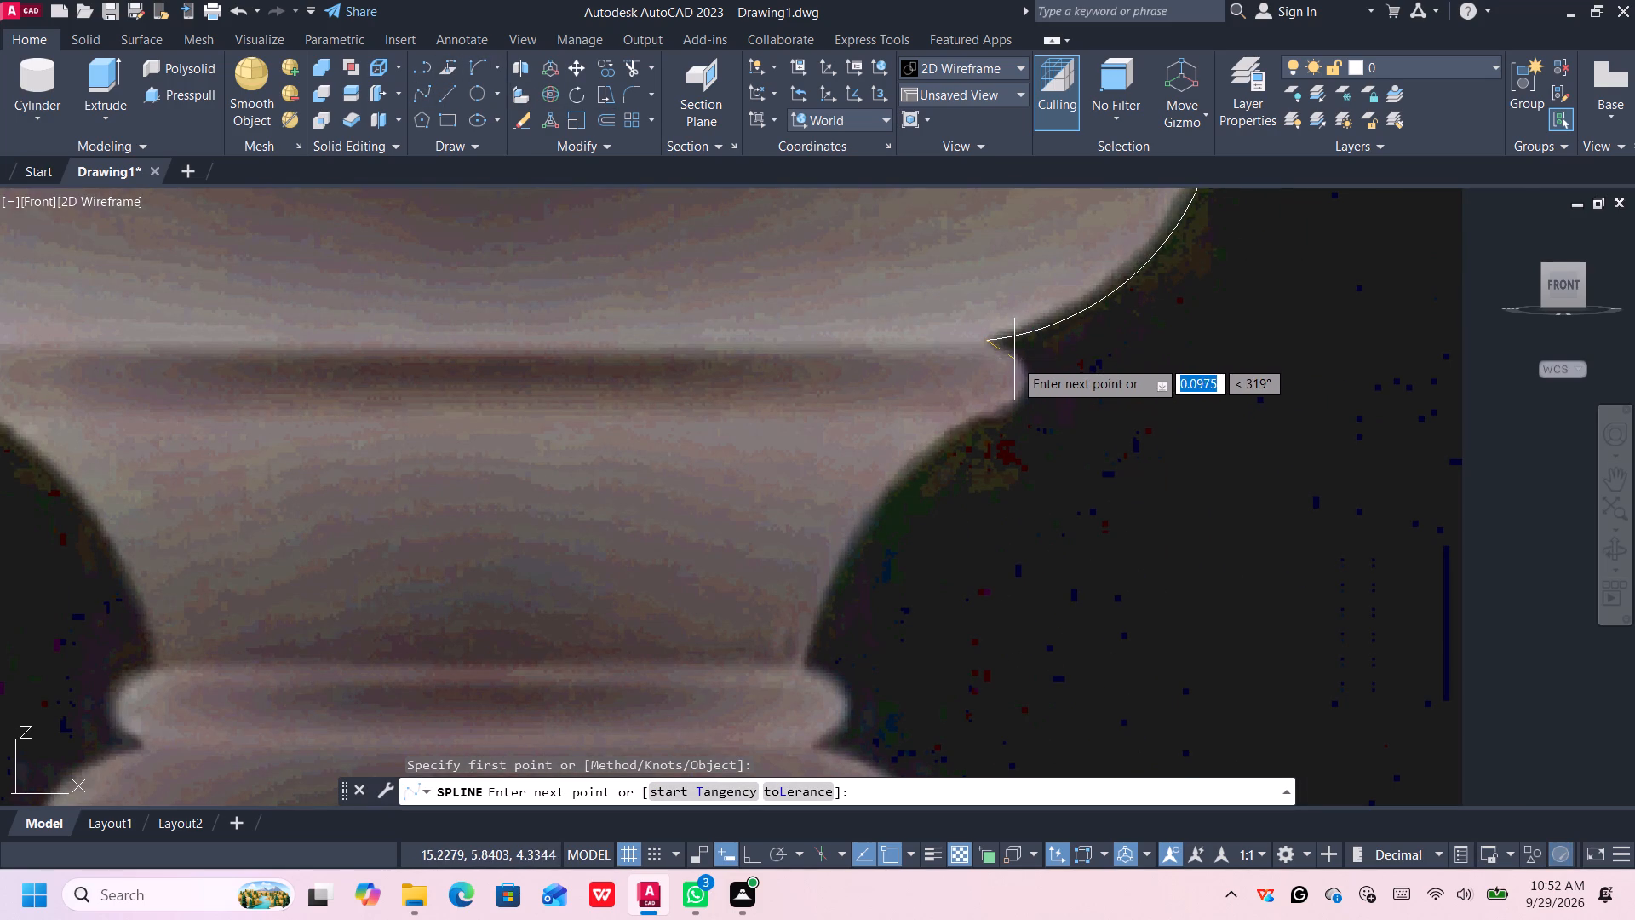
click(1014, 354)
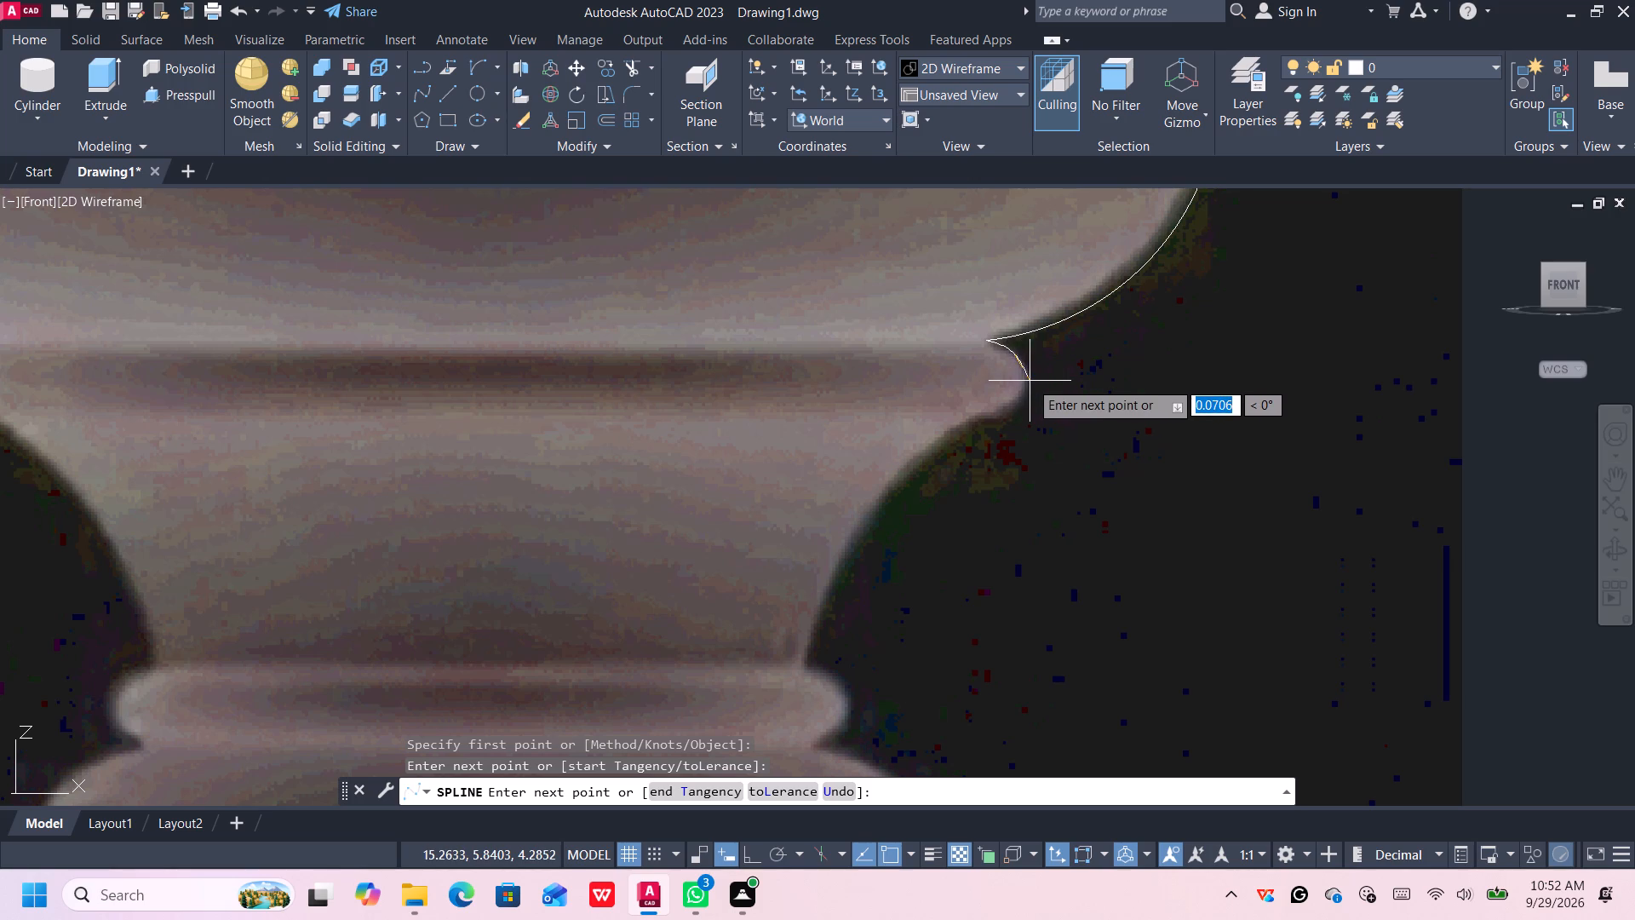
click(1025, 381)
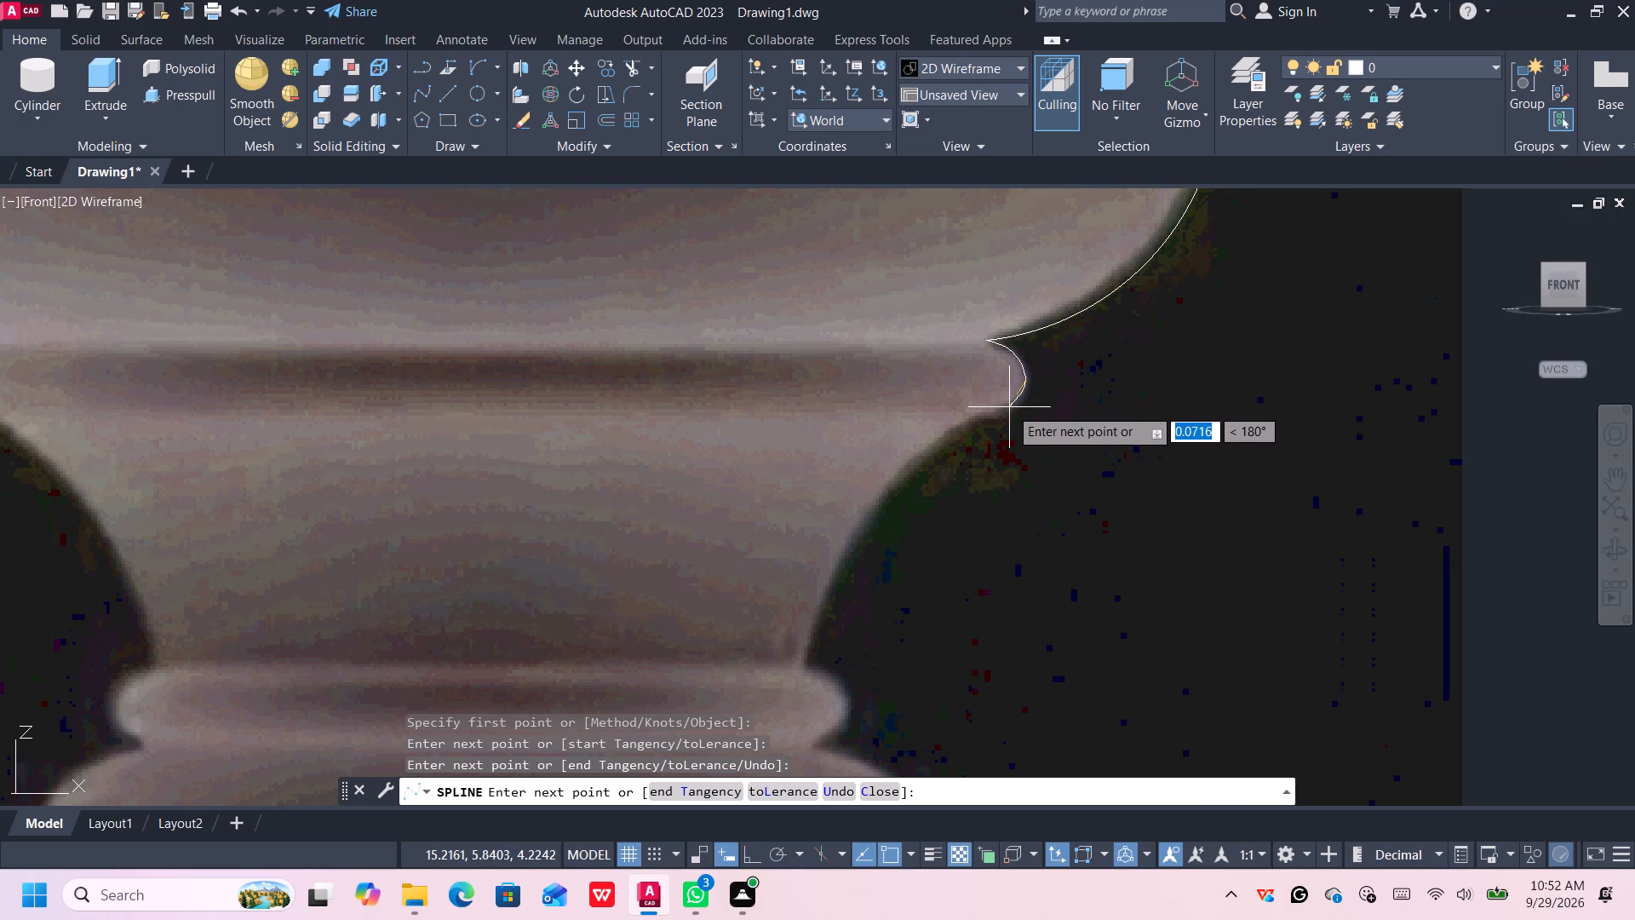
click(1009, 407)
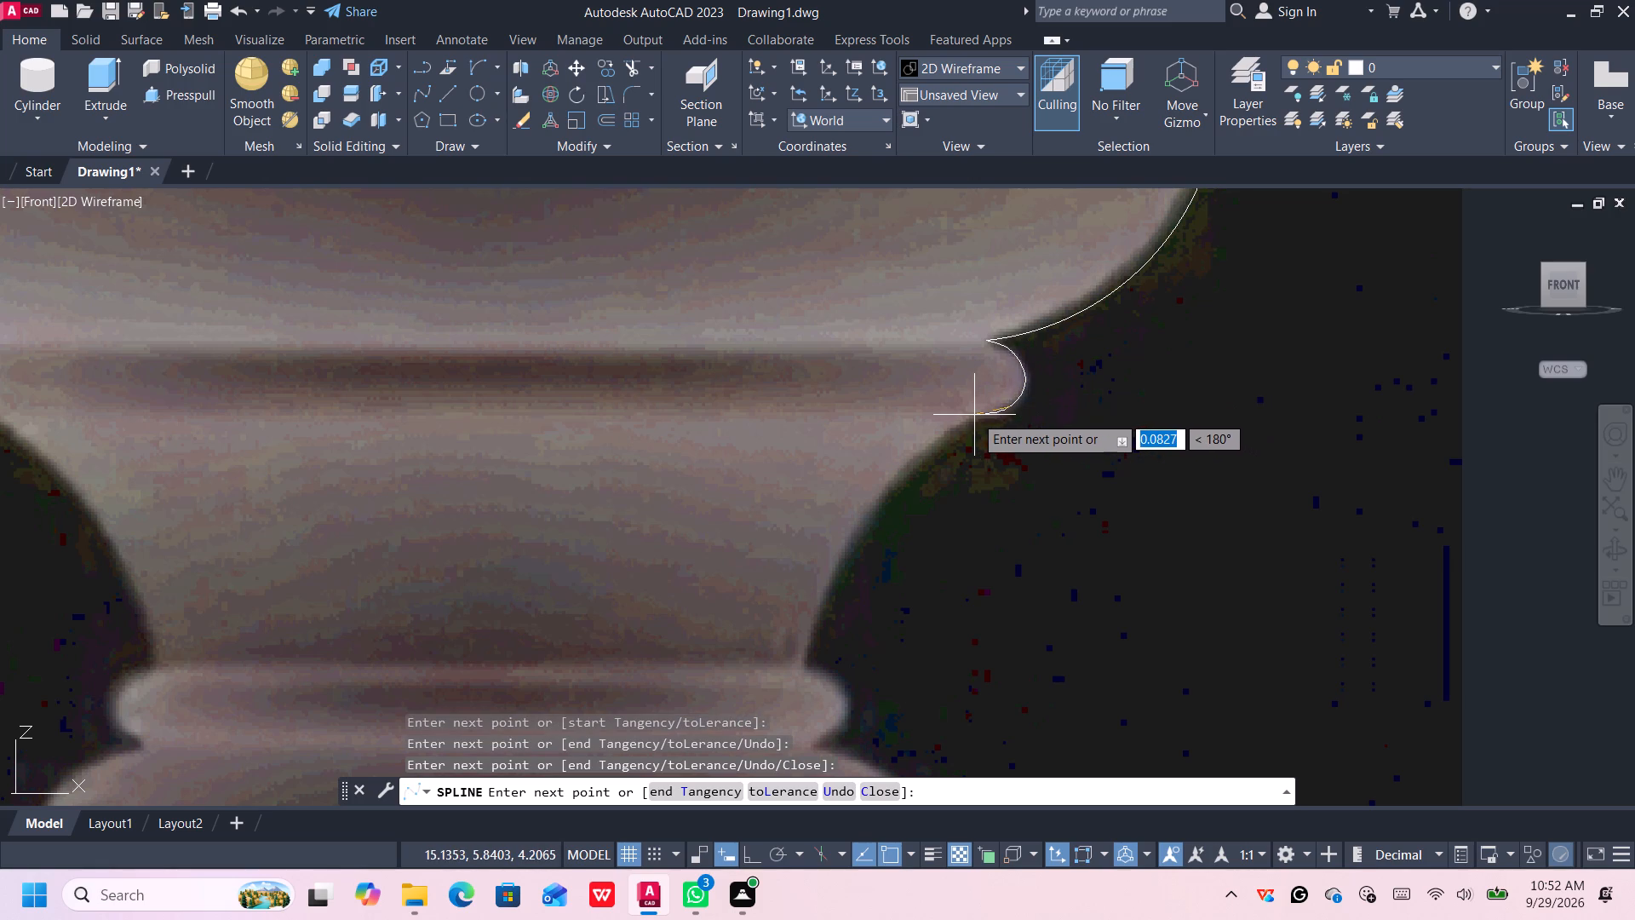
click(974, 415)
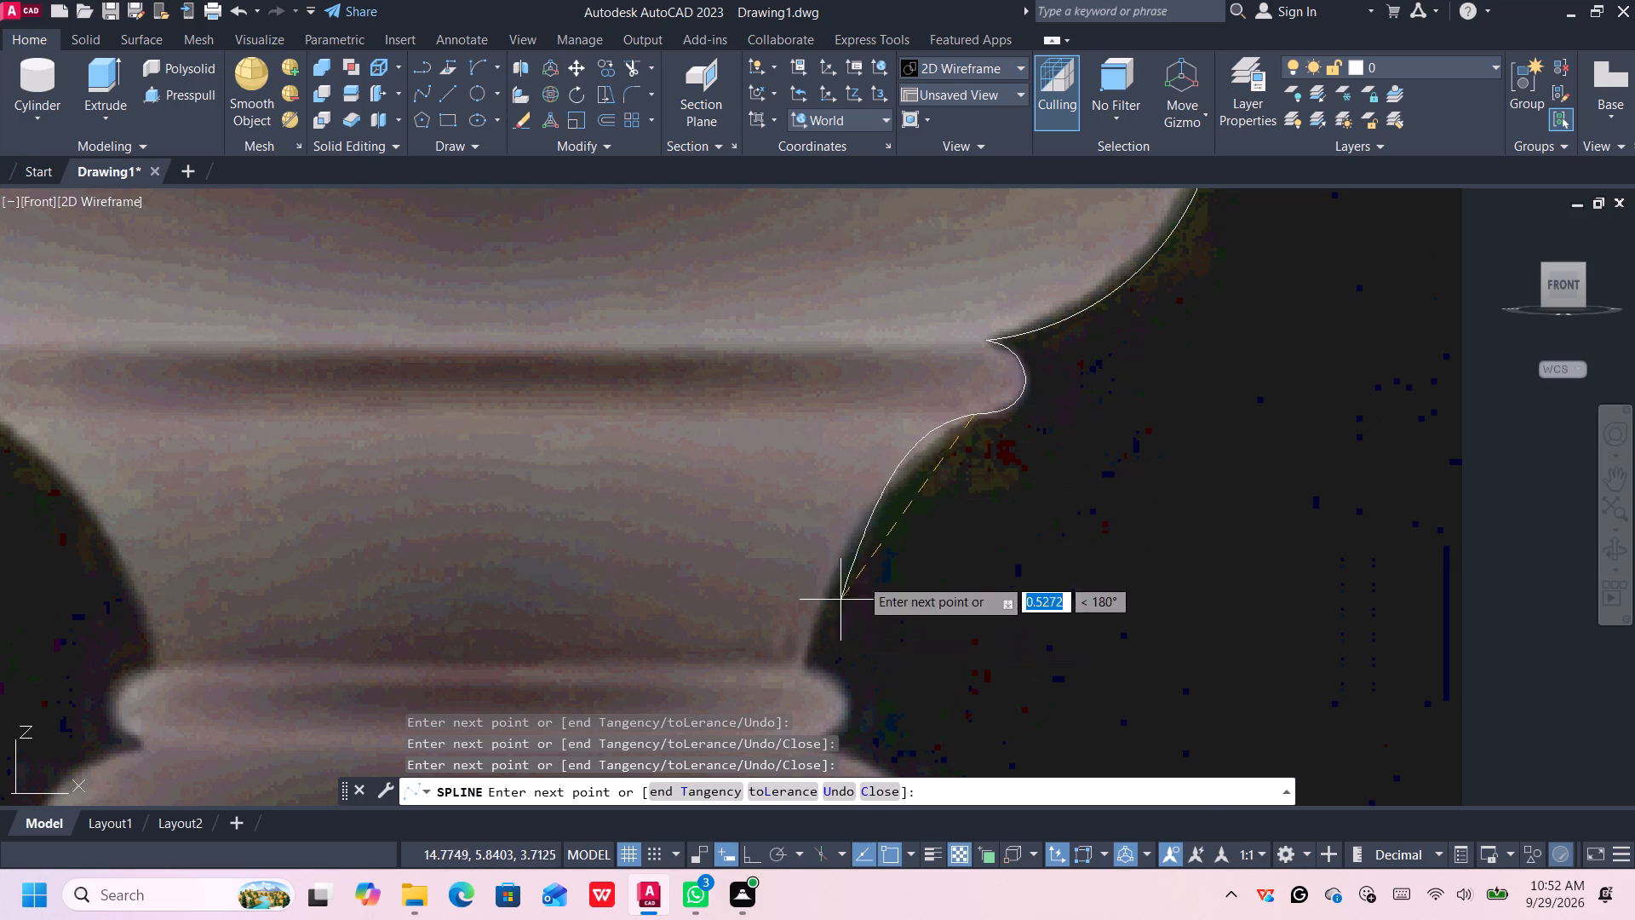
click(909, 463)
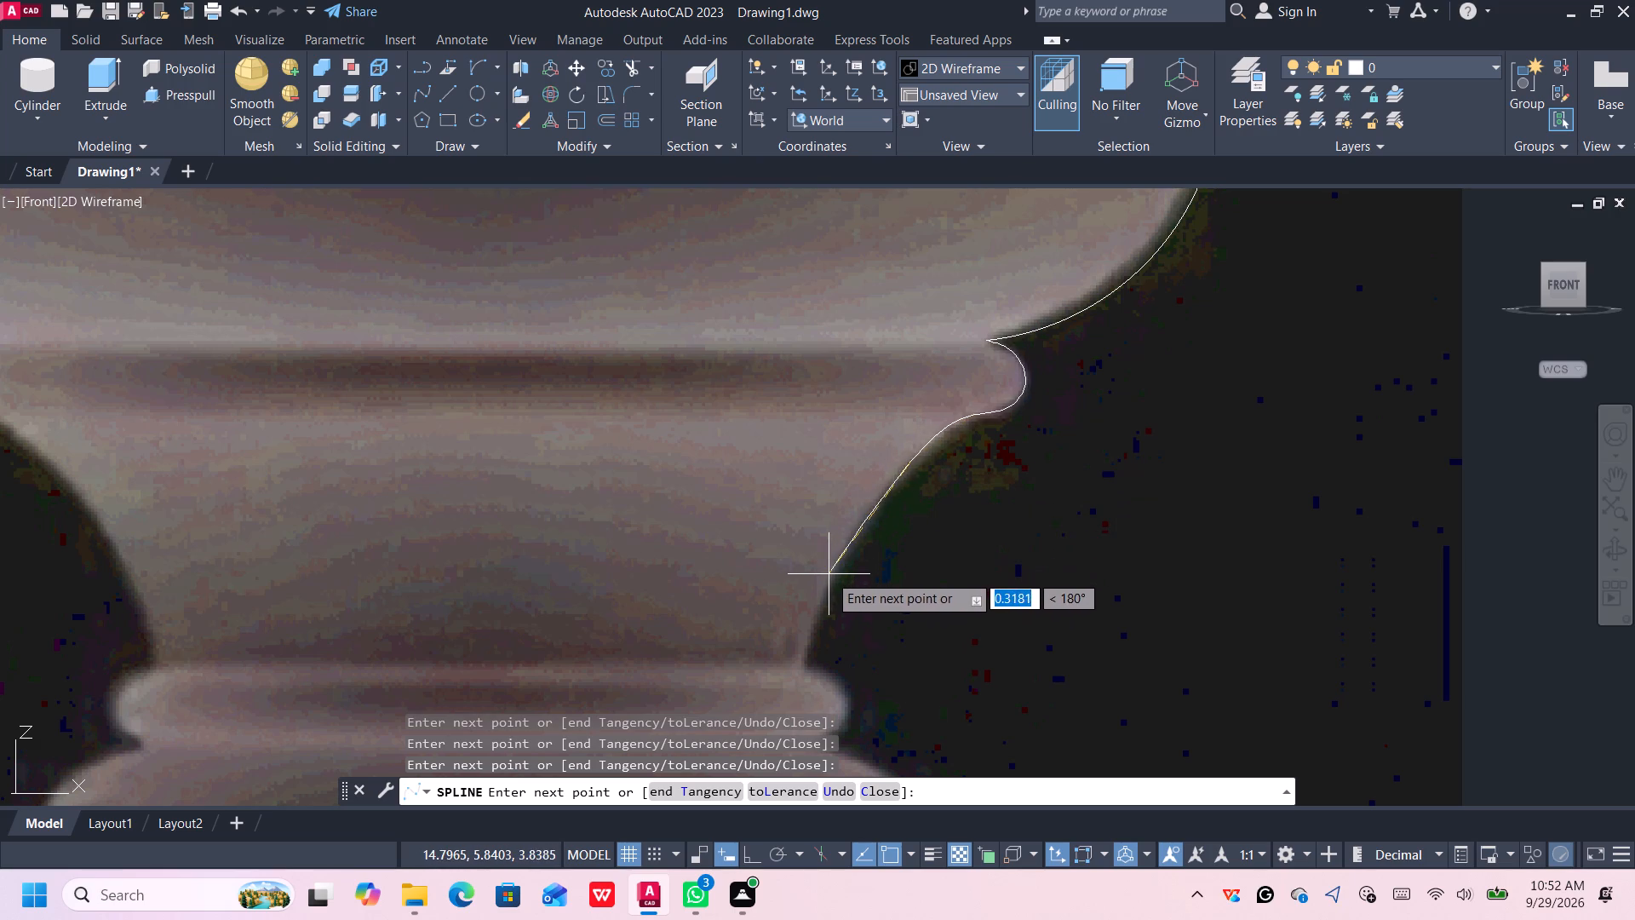
click(837, 561)
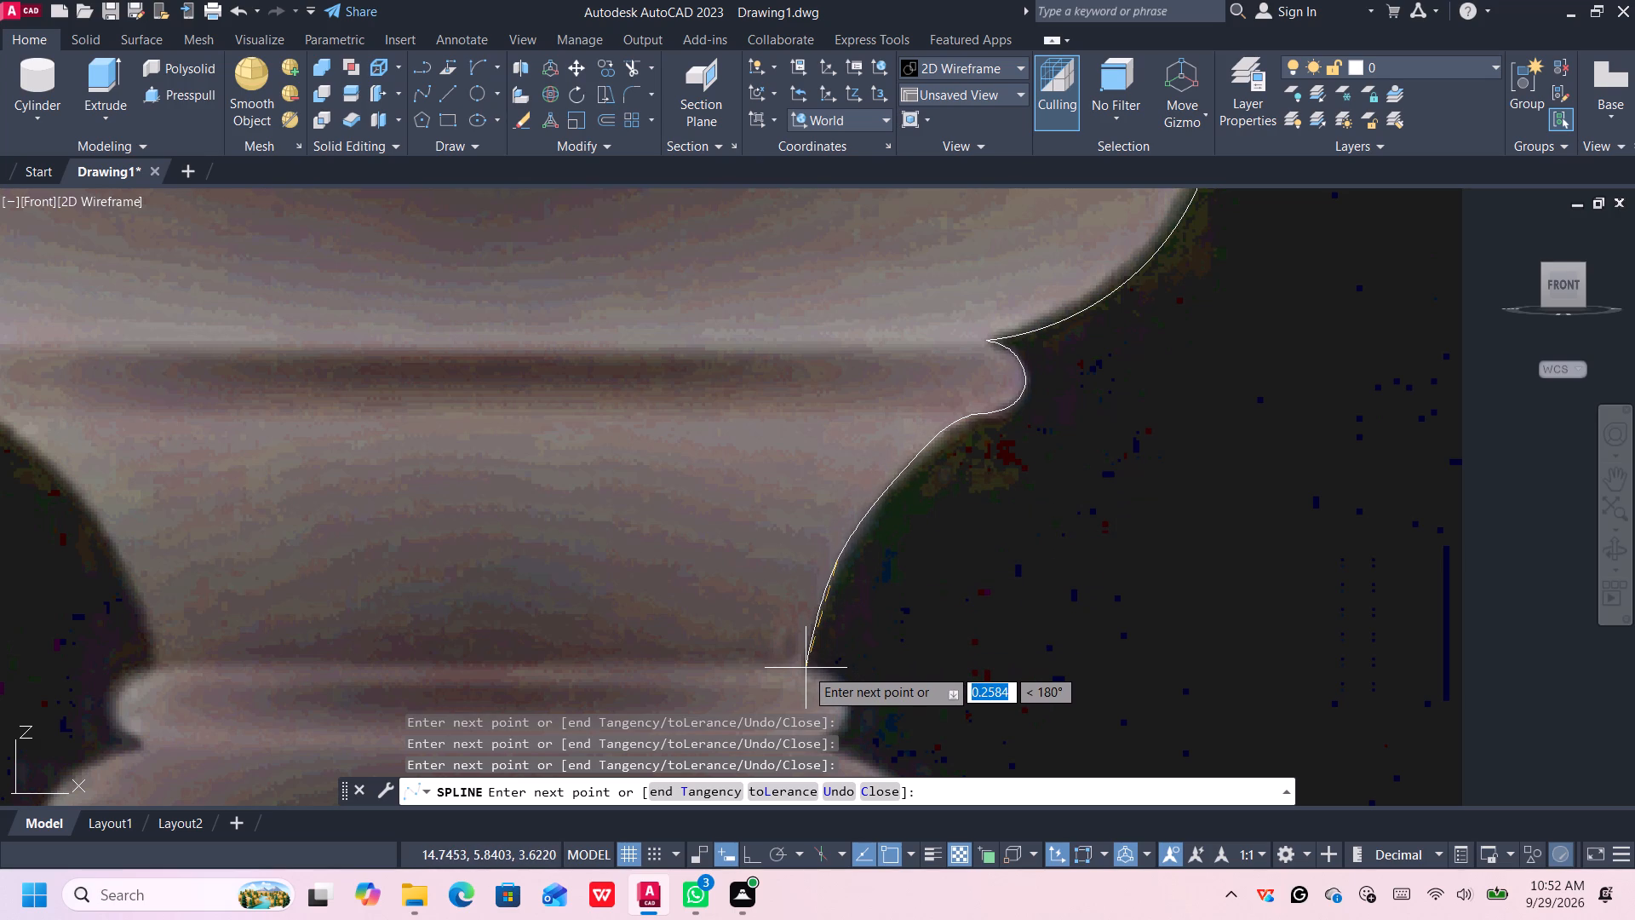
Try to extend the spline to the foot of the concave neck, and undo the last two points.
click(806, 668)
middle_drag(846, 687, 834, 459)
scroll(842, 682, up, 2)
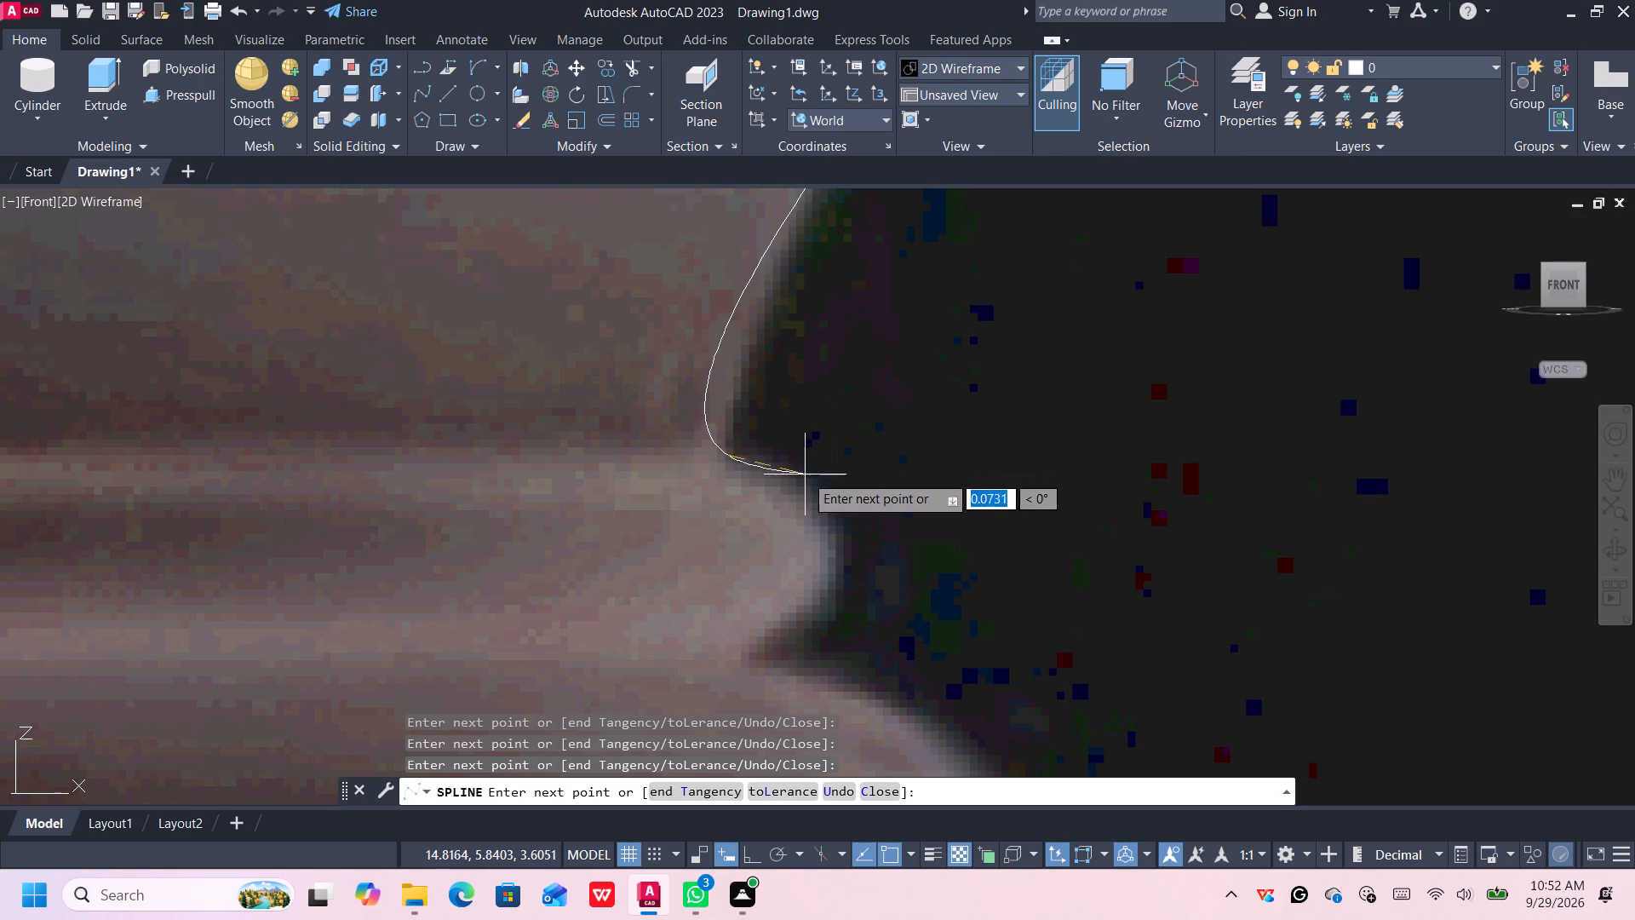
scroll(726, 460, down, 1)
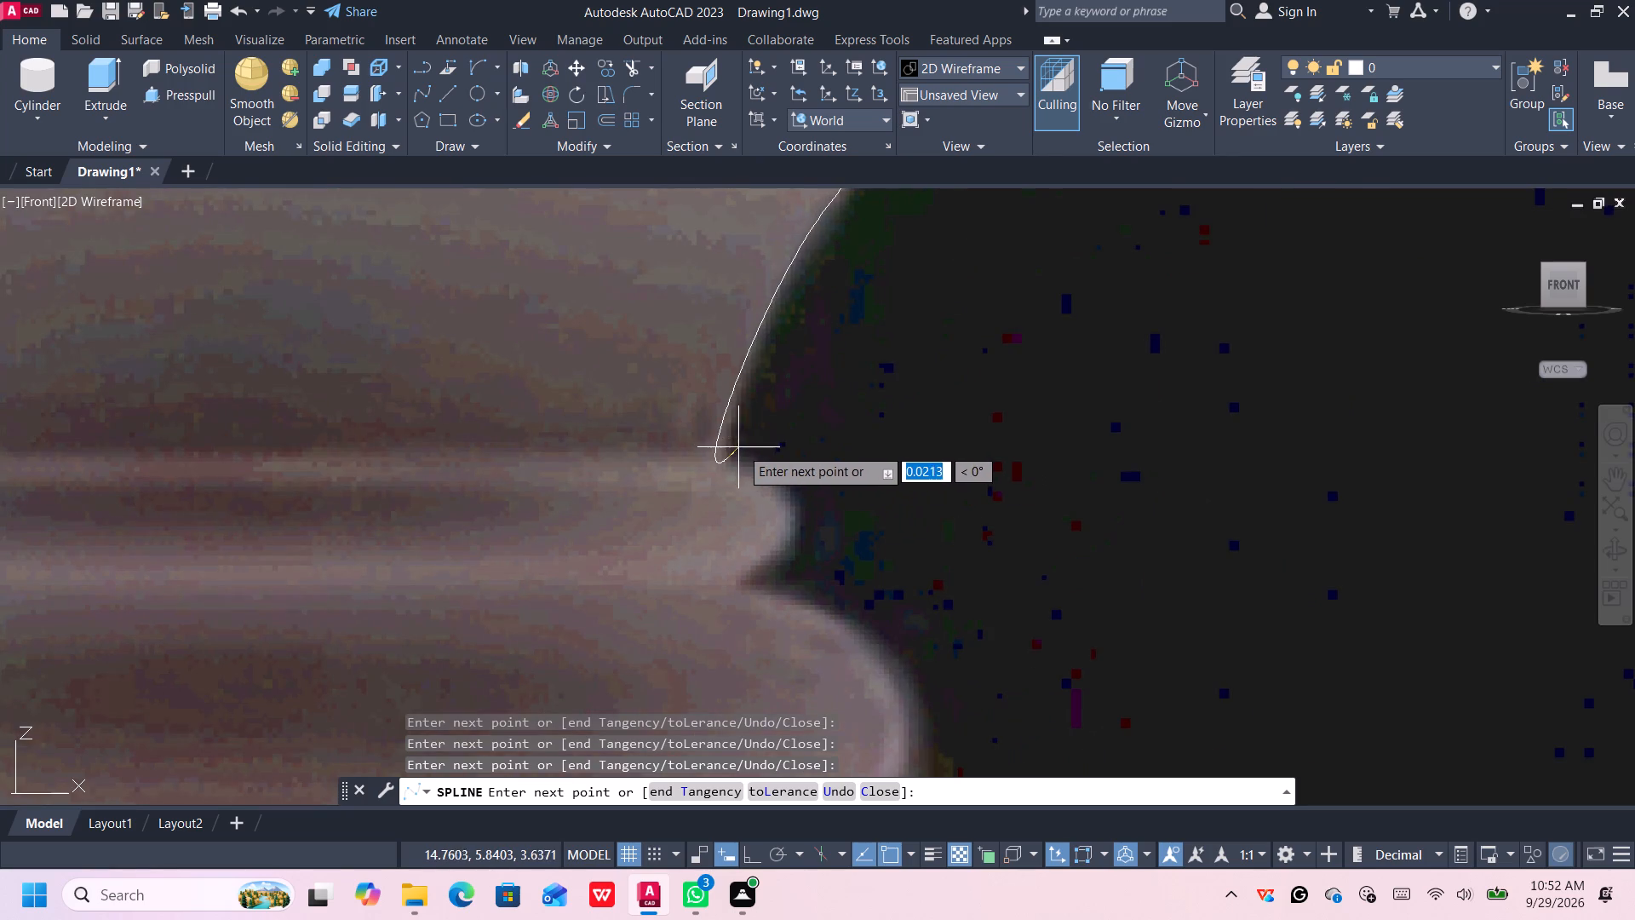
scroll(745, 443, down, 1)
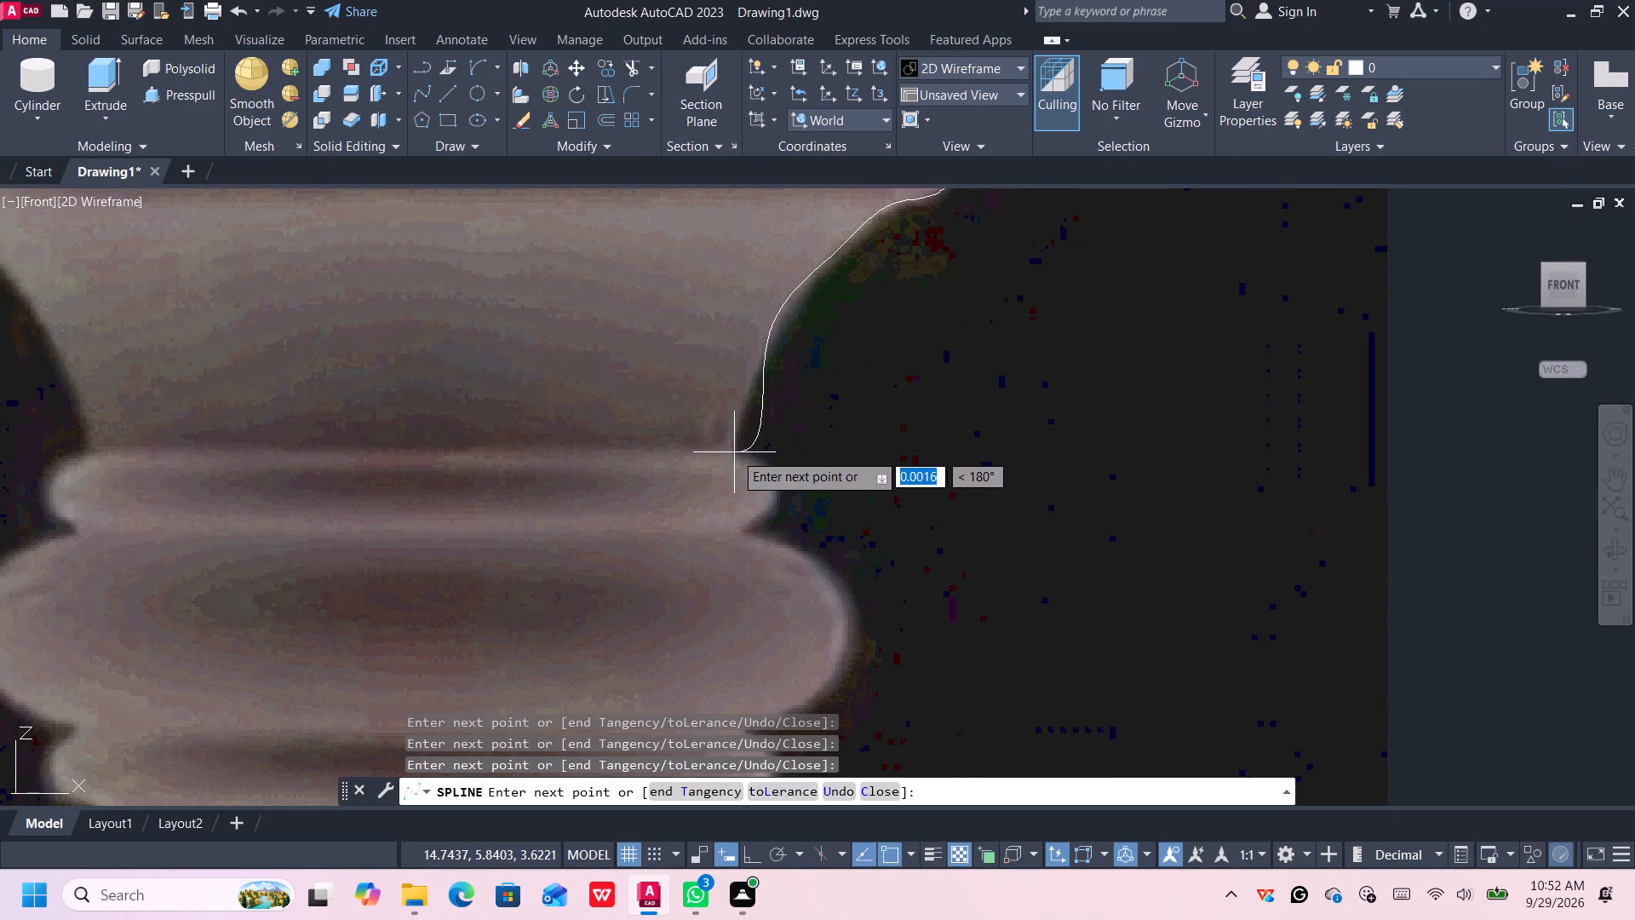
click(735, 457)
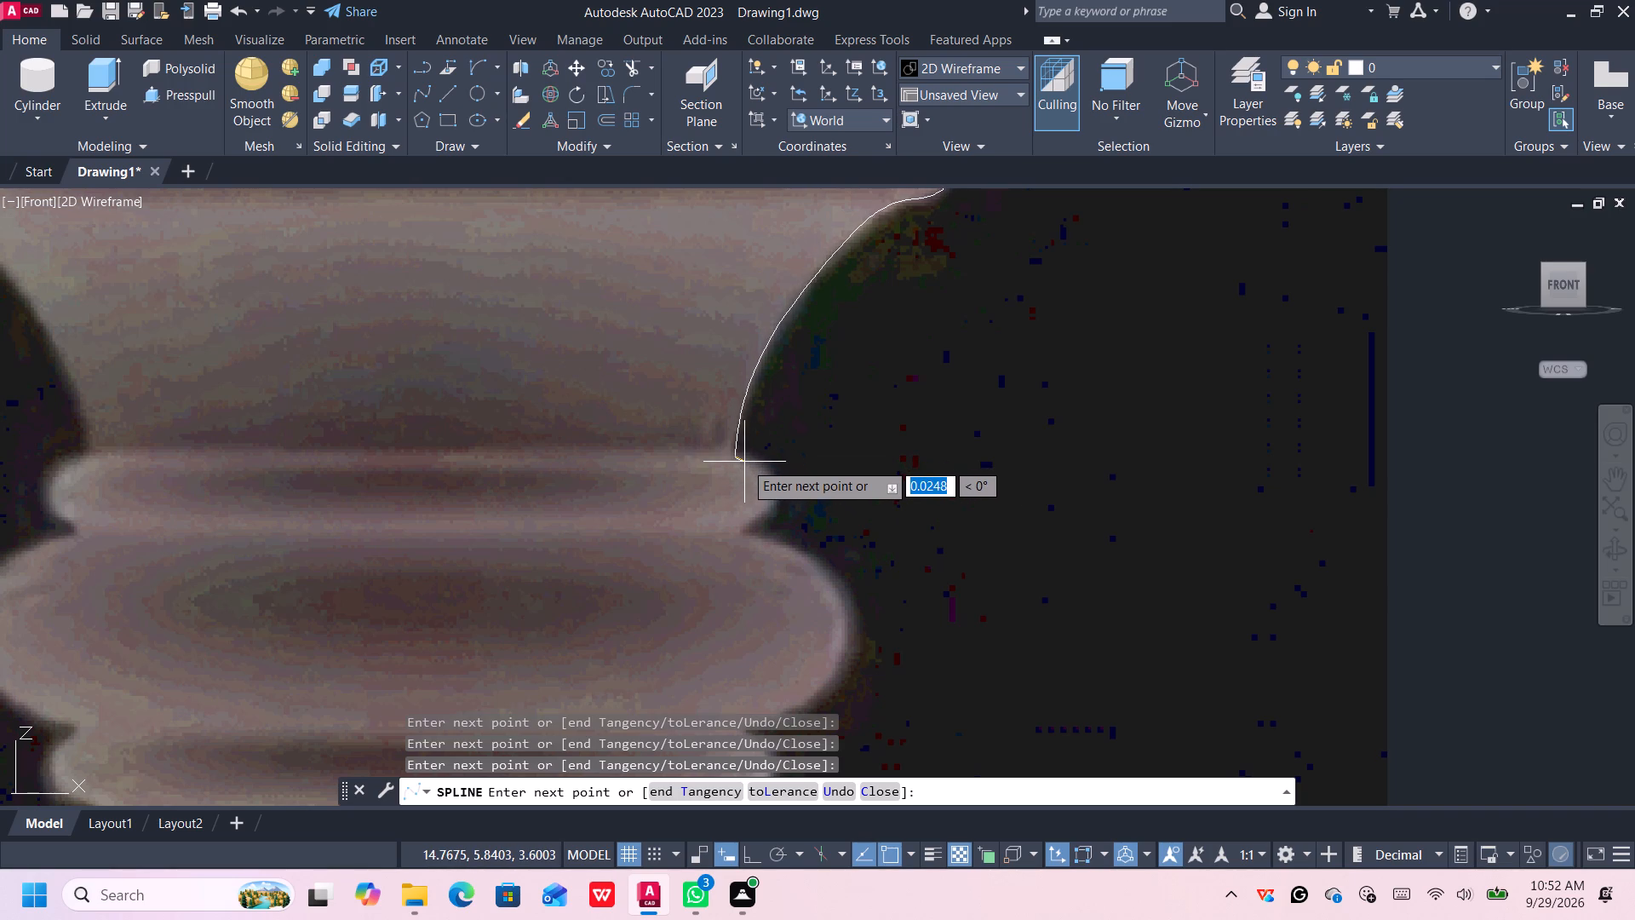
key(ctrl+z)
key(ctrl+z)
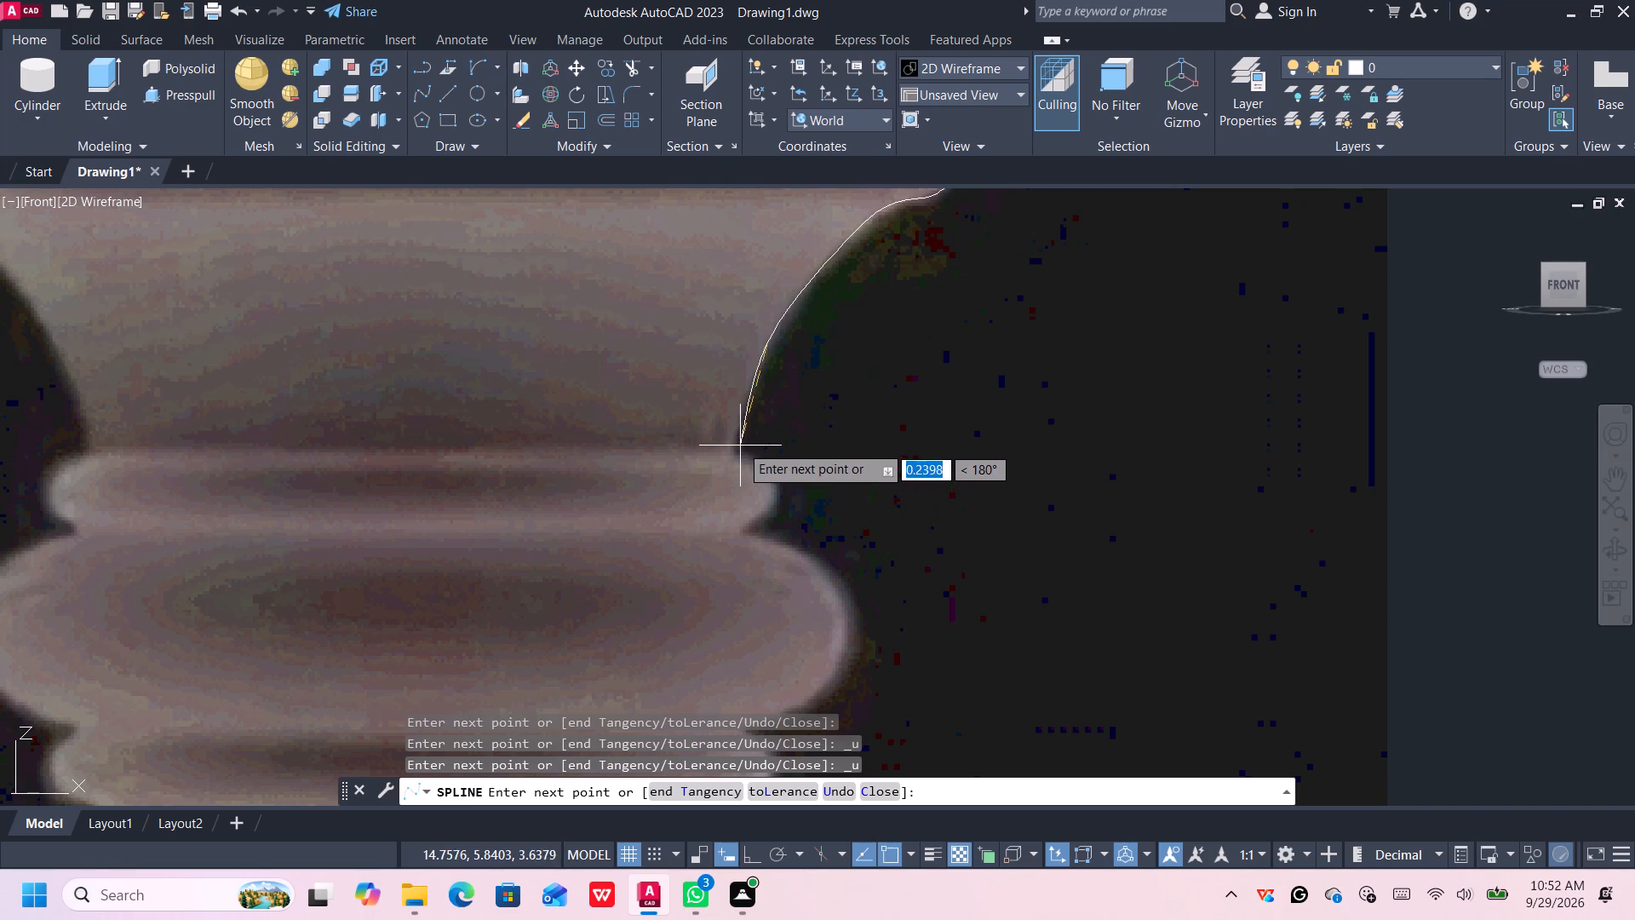
Add the spline's final point at the foot of the concave neck and end the spline.
scroll(732, 447, up, 1)
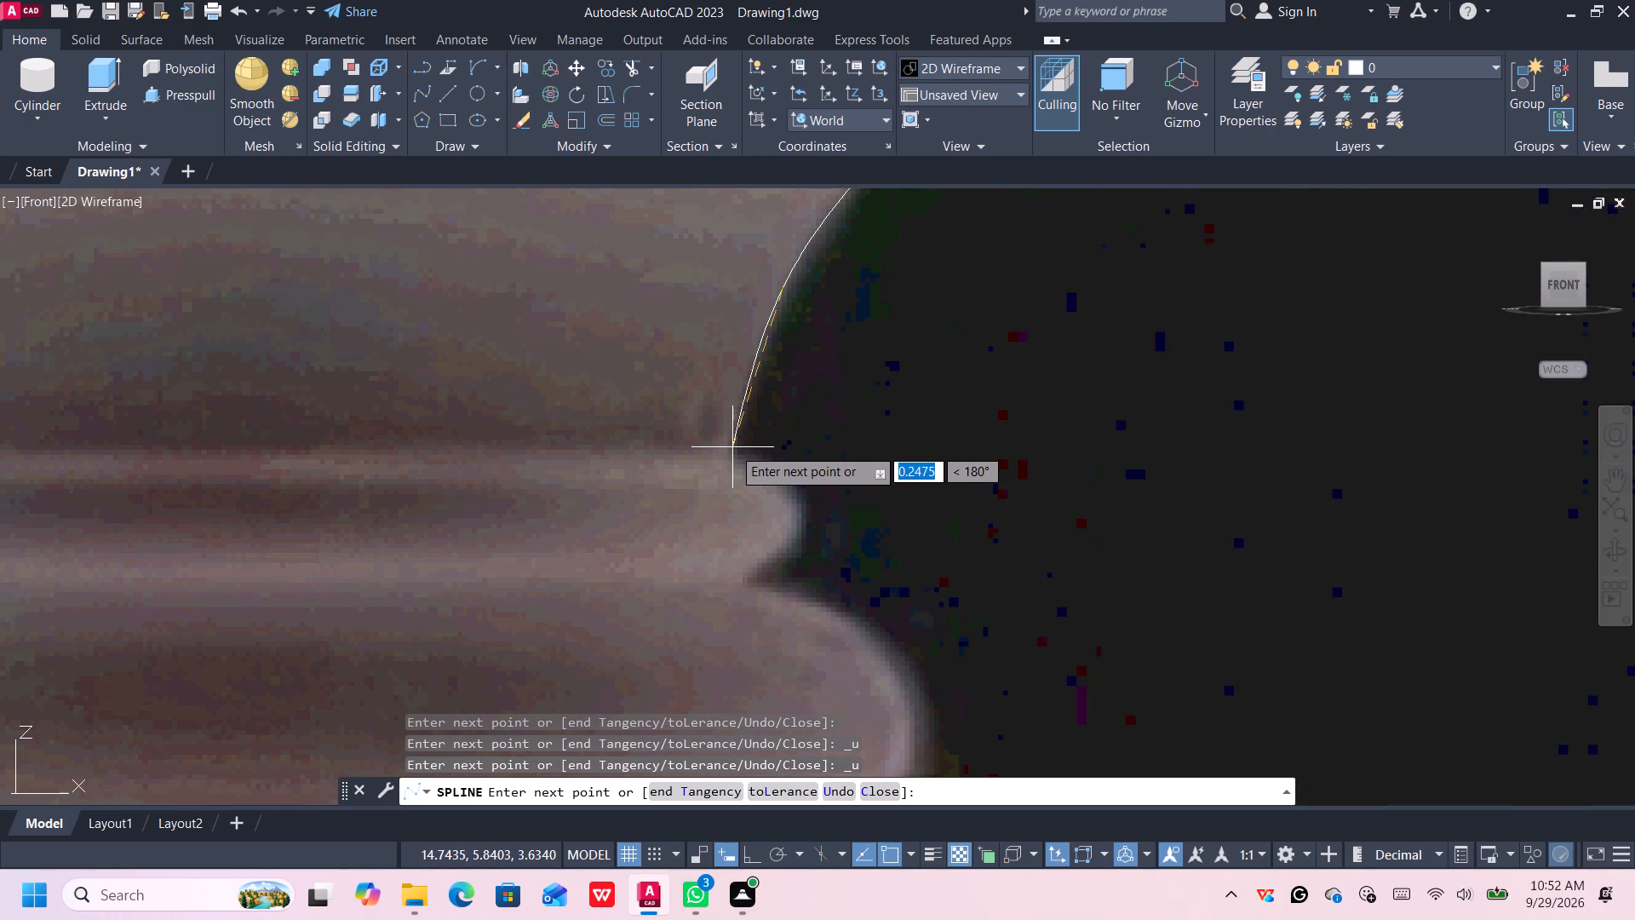
click(732, 446)
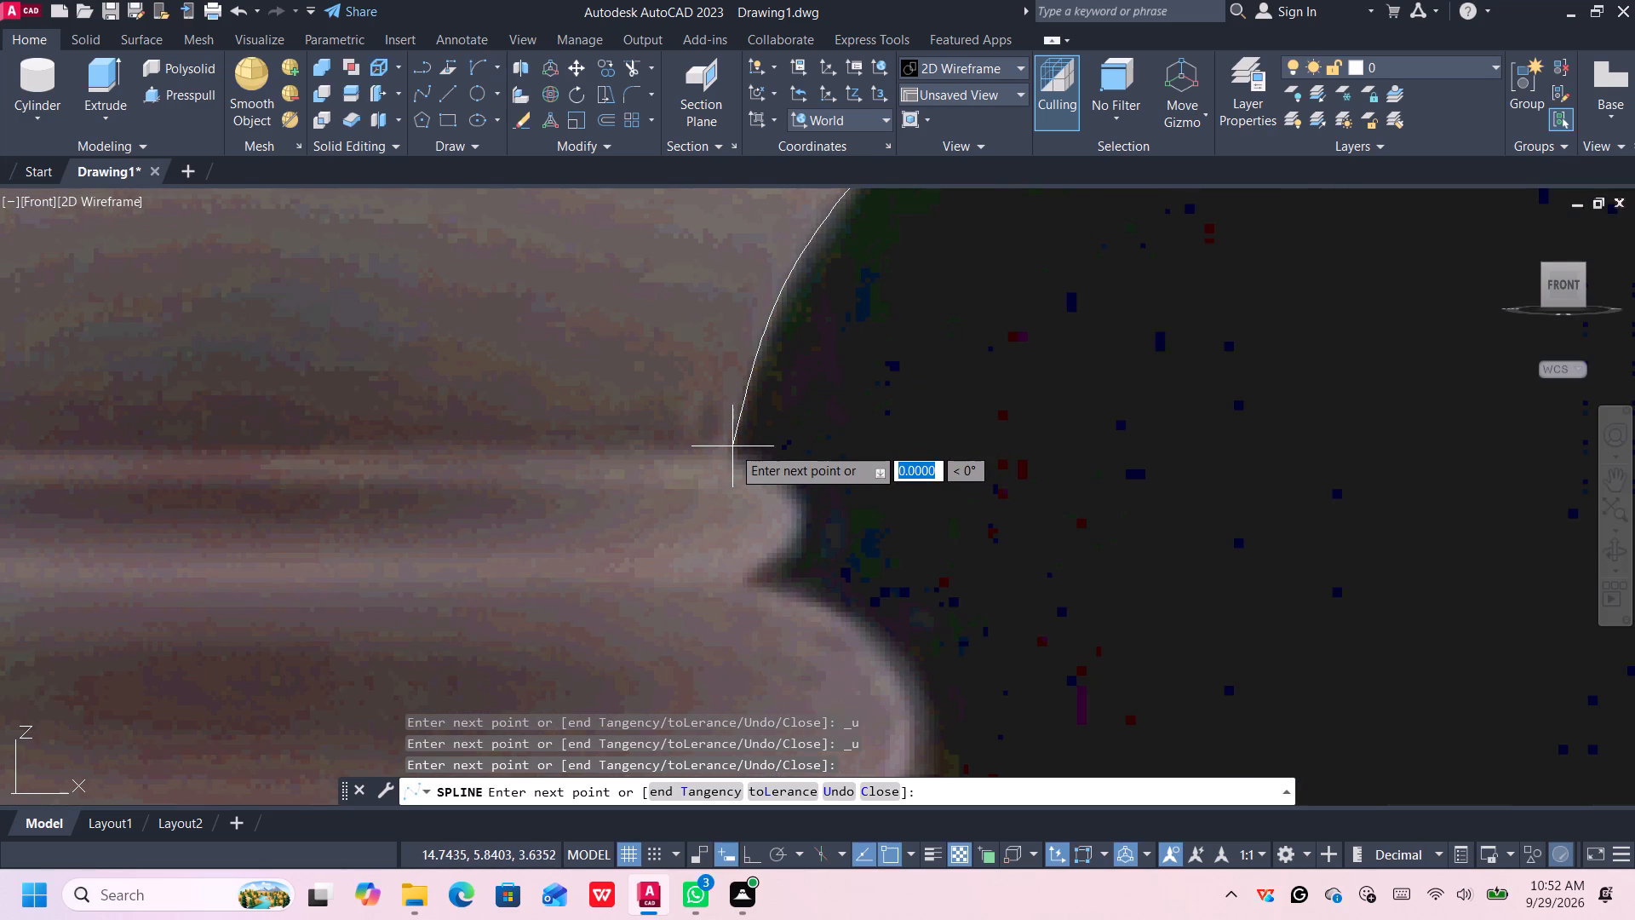
key(Return)
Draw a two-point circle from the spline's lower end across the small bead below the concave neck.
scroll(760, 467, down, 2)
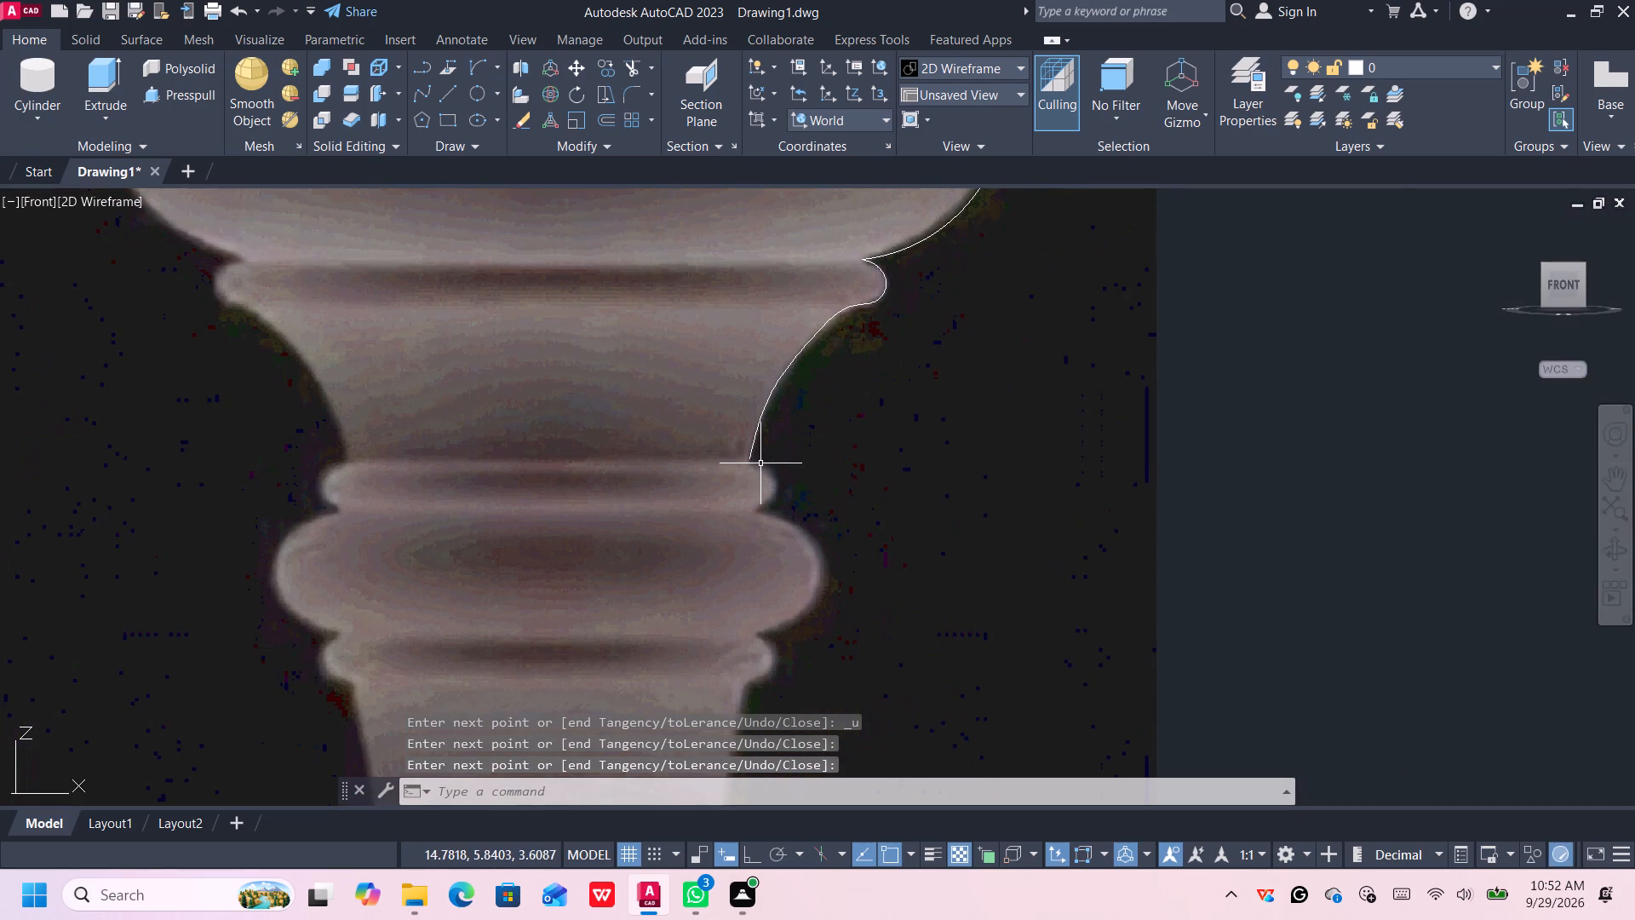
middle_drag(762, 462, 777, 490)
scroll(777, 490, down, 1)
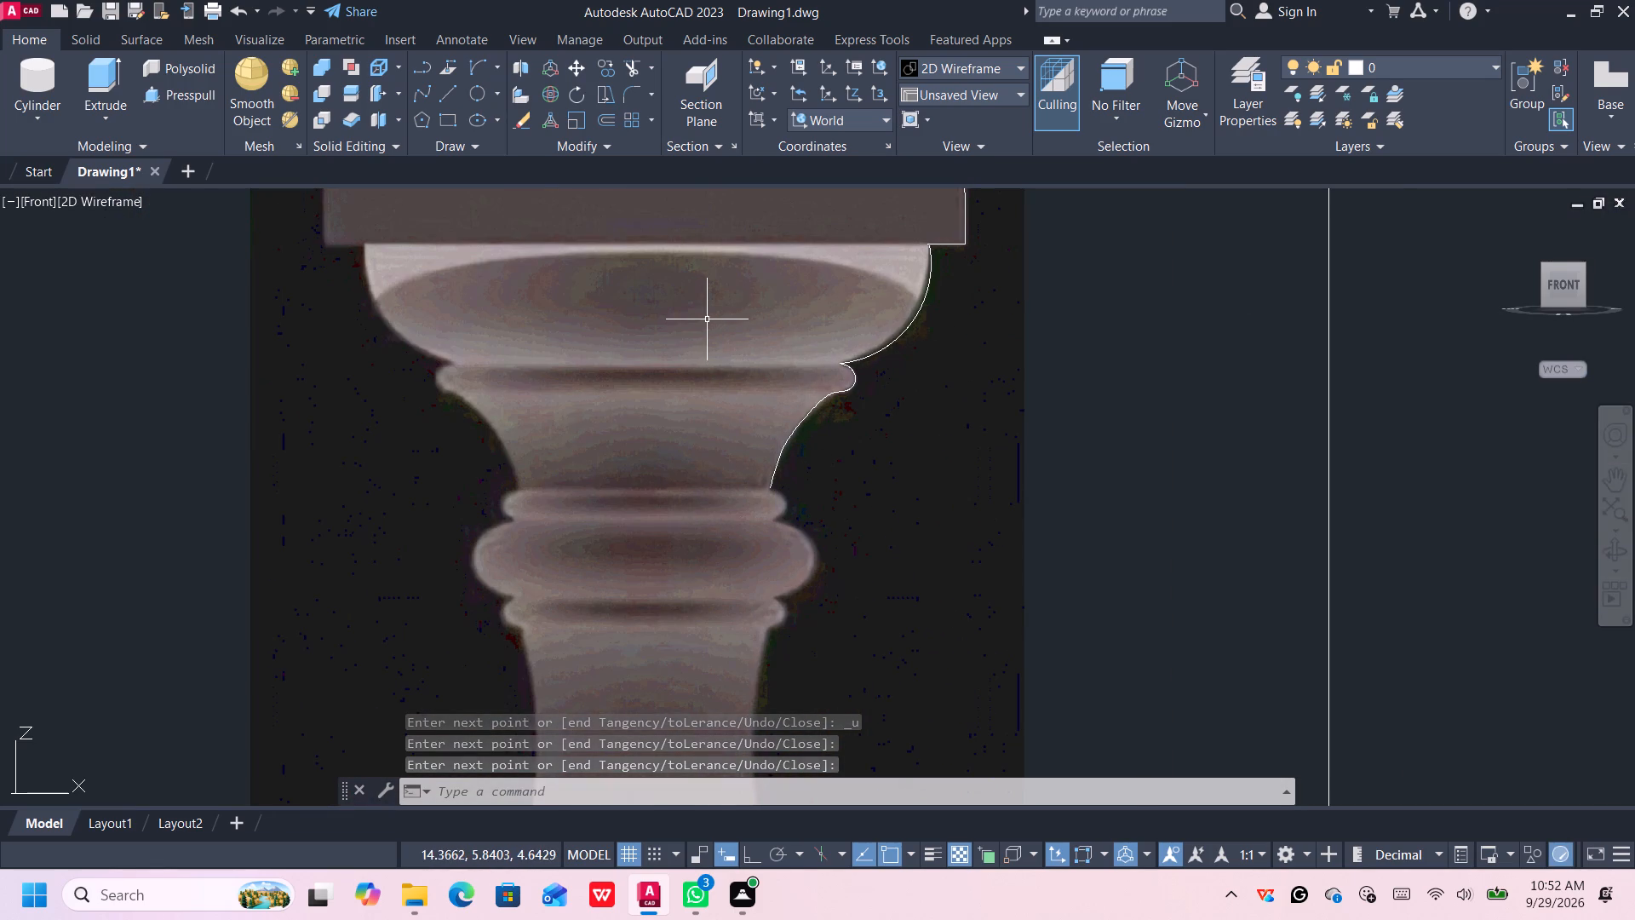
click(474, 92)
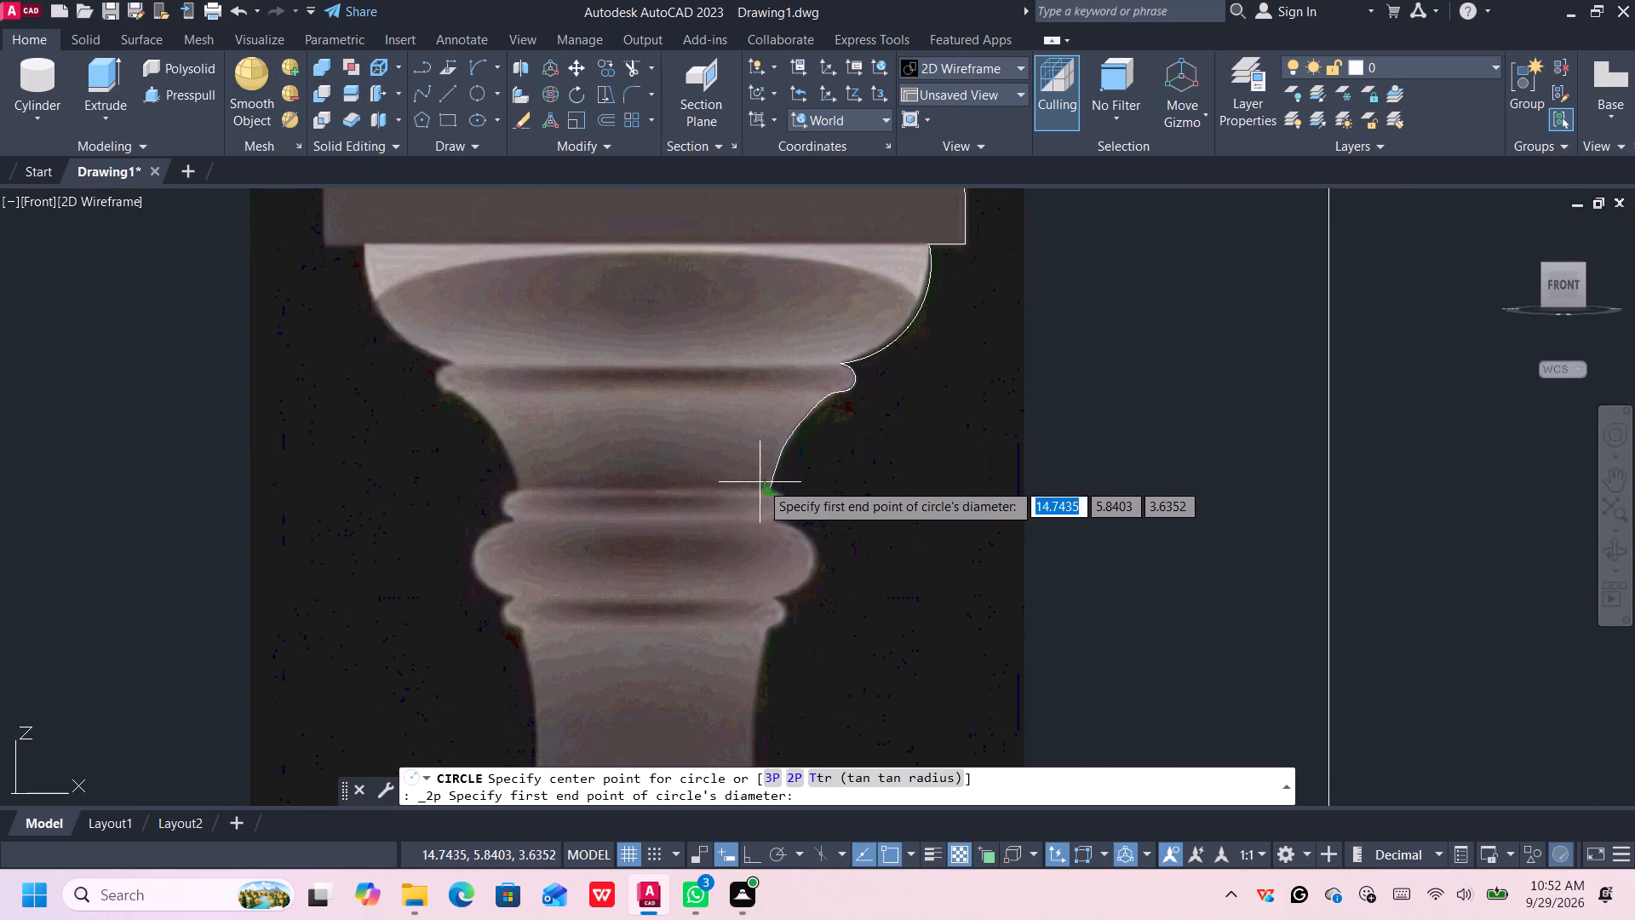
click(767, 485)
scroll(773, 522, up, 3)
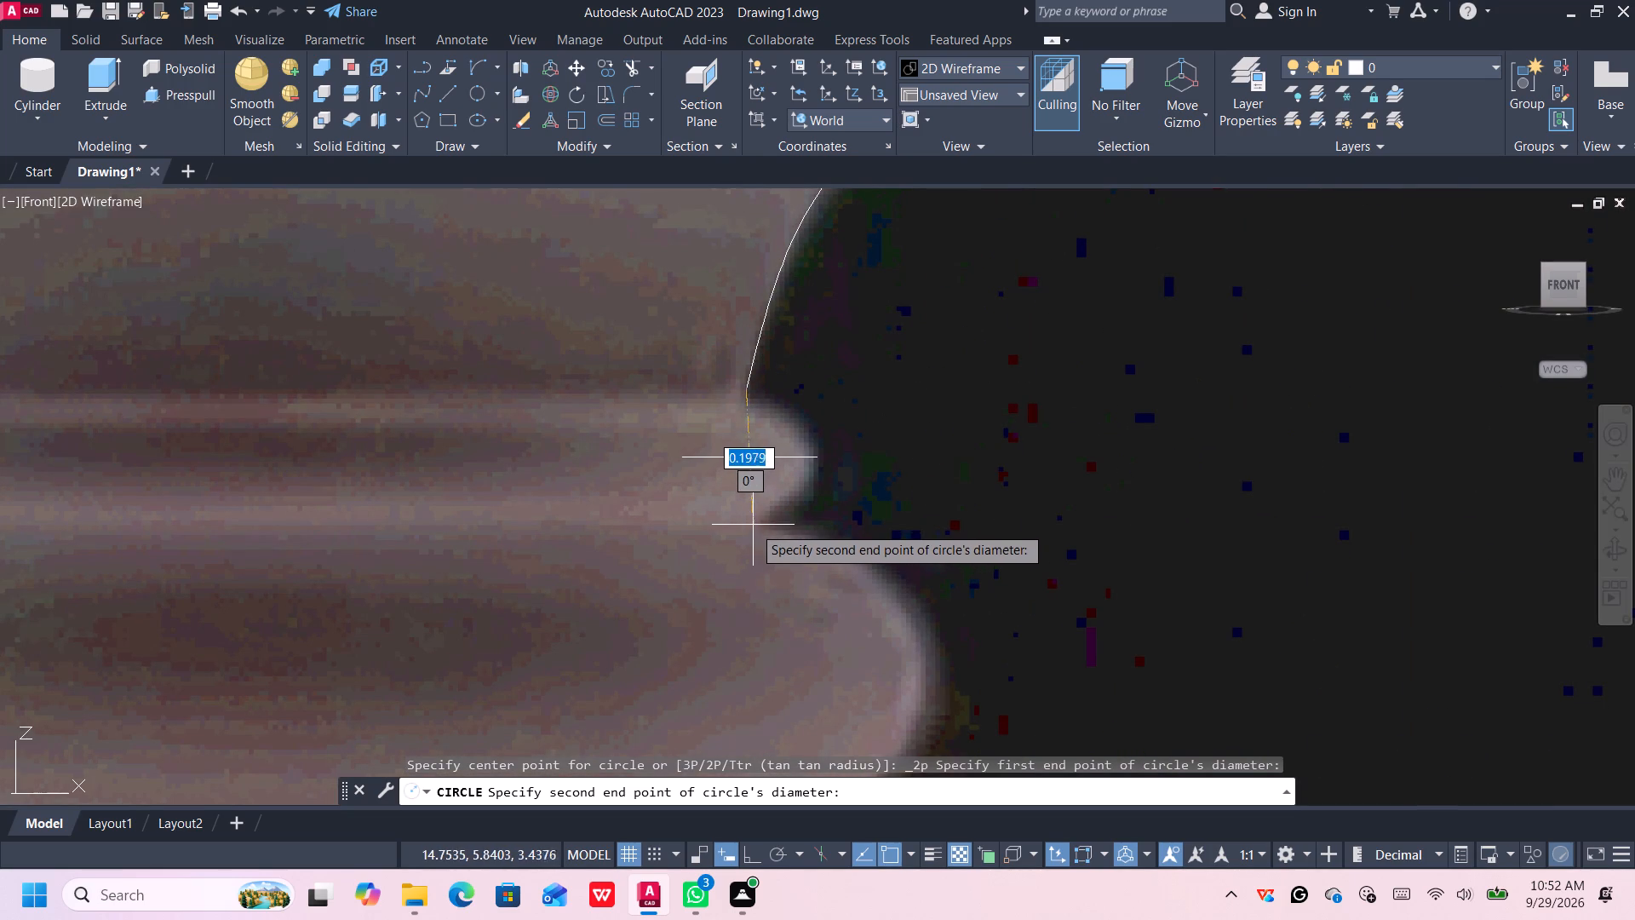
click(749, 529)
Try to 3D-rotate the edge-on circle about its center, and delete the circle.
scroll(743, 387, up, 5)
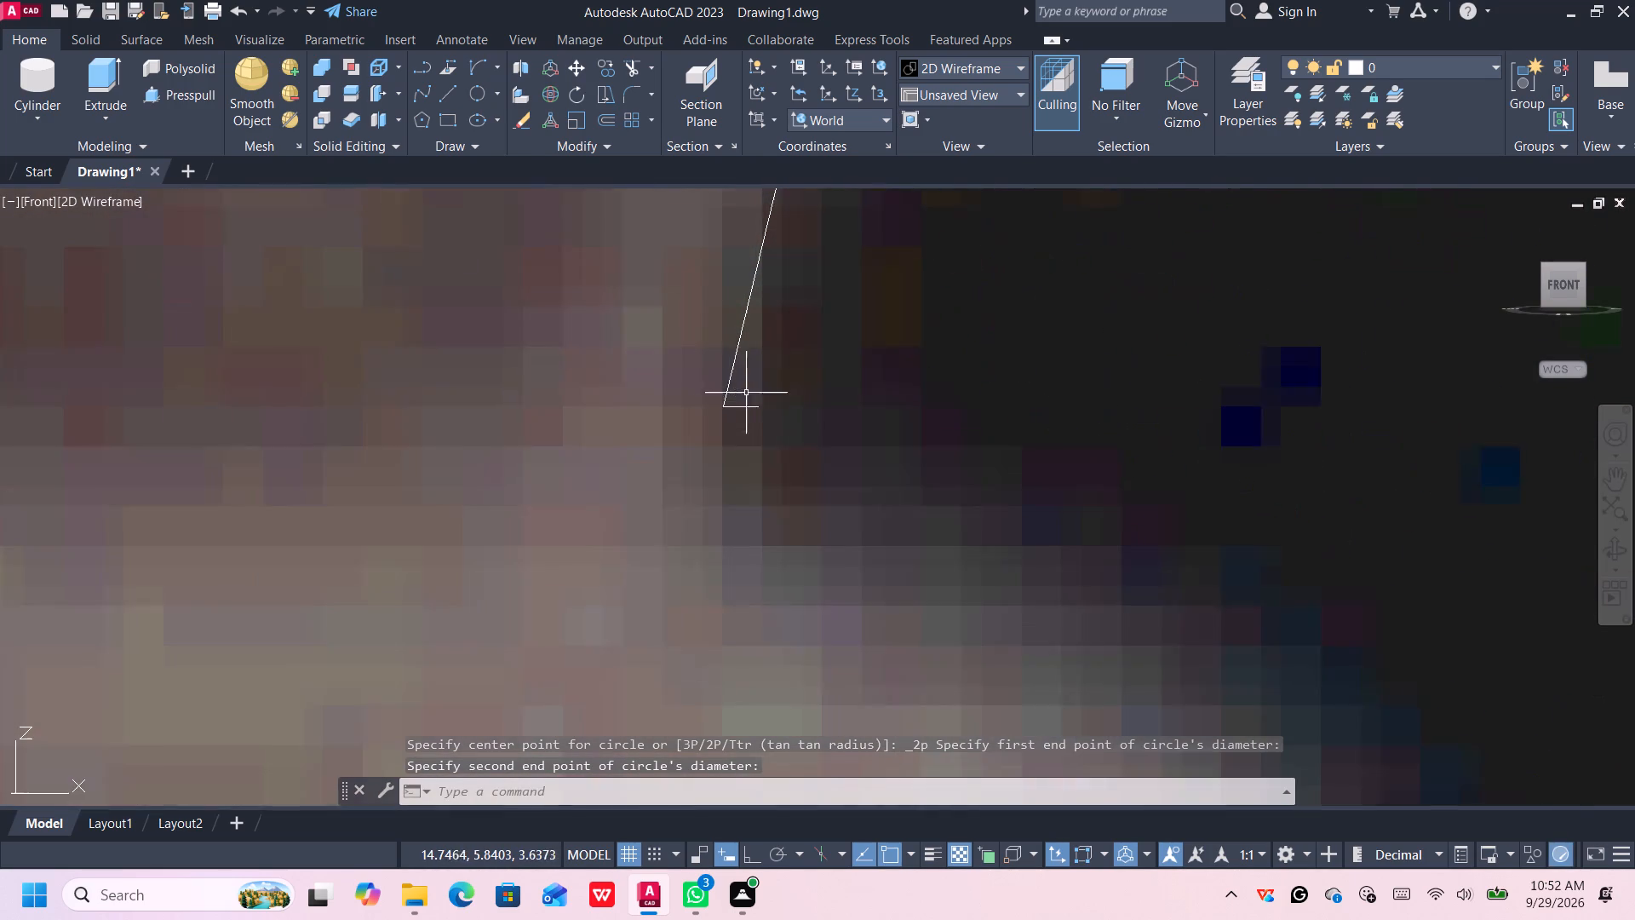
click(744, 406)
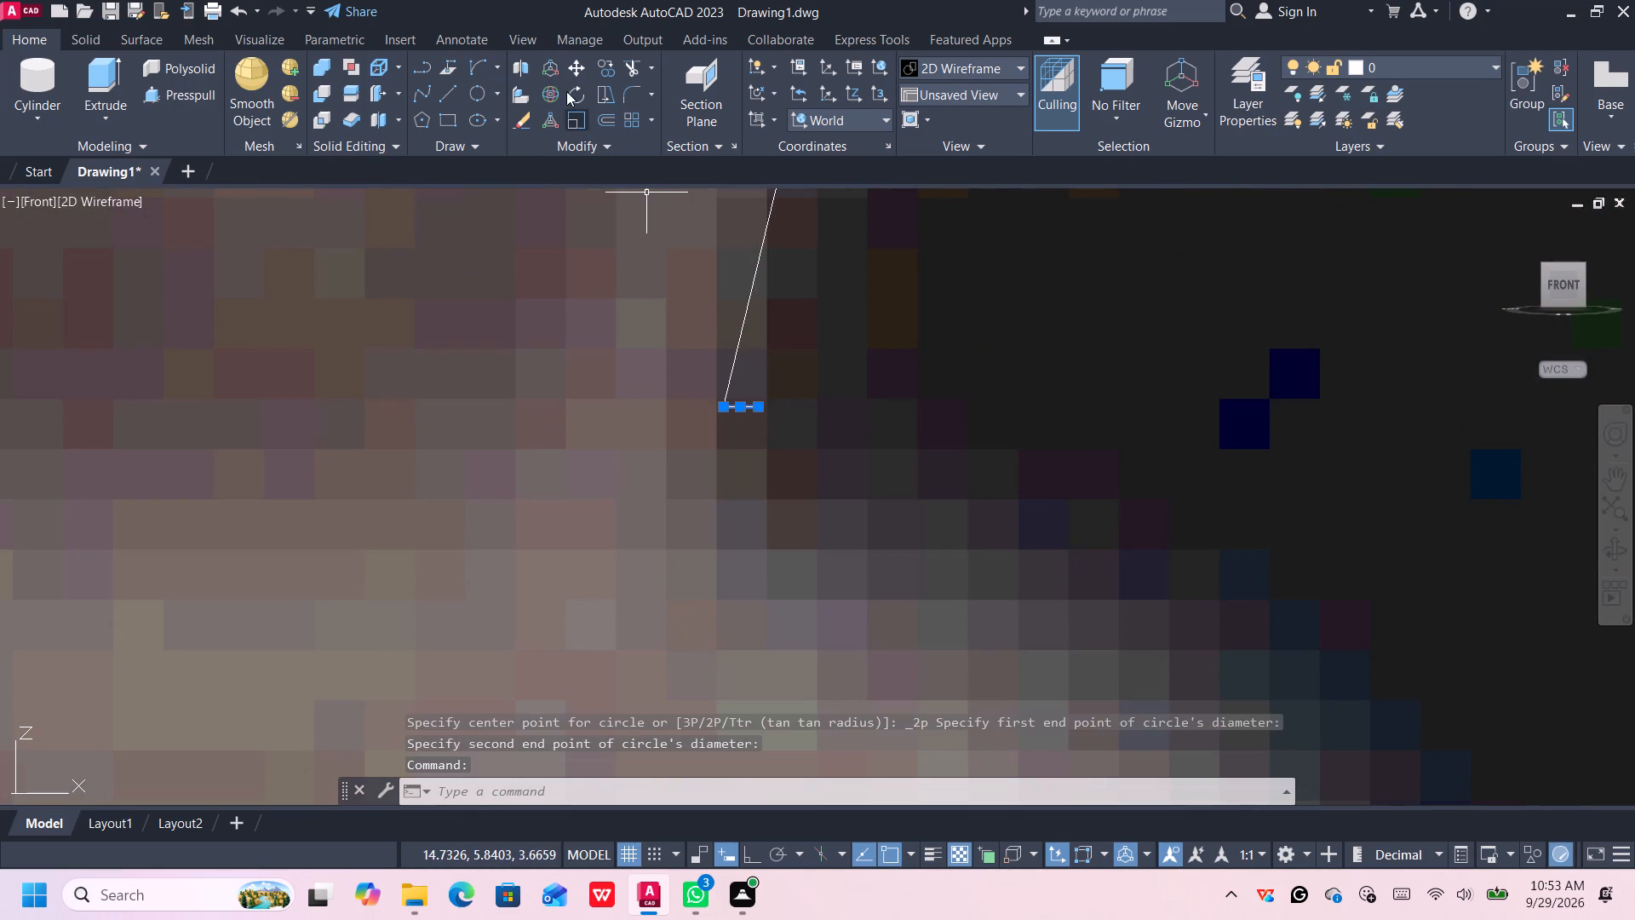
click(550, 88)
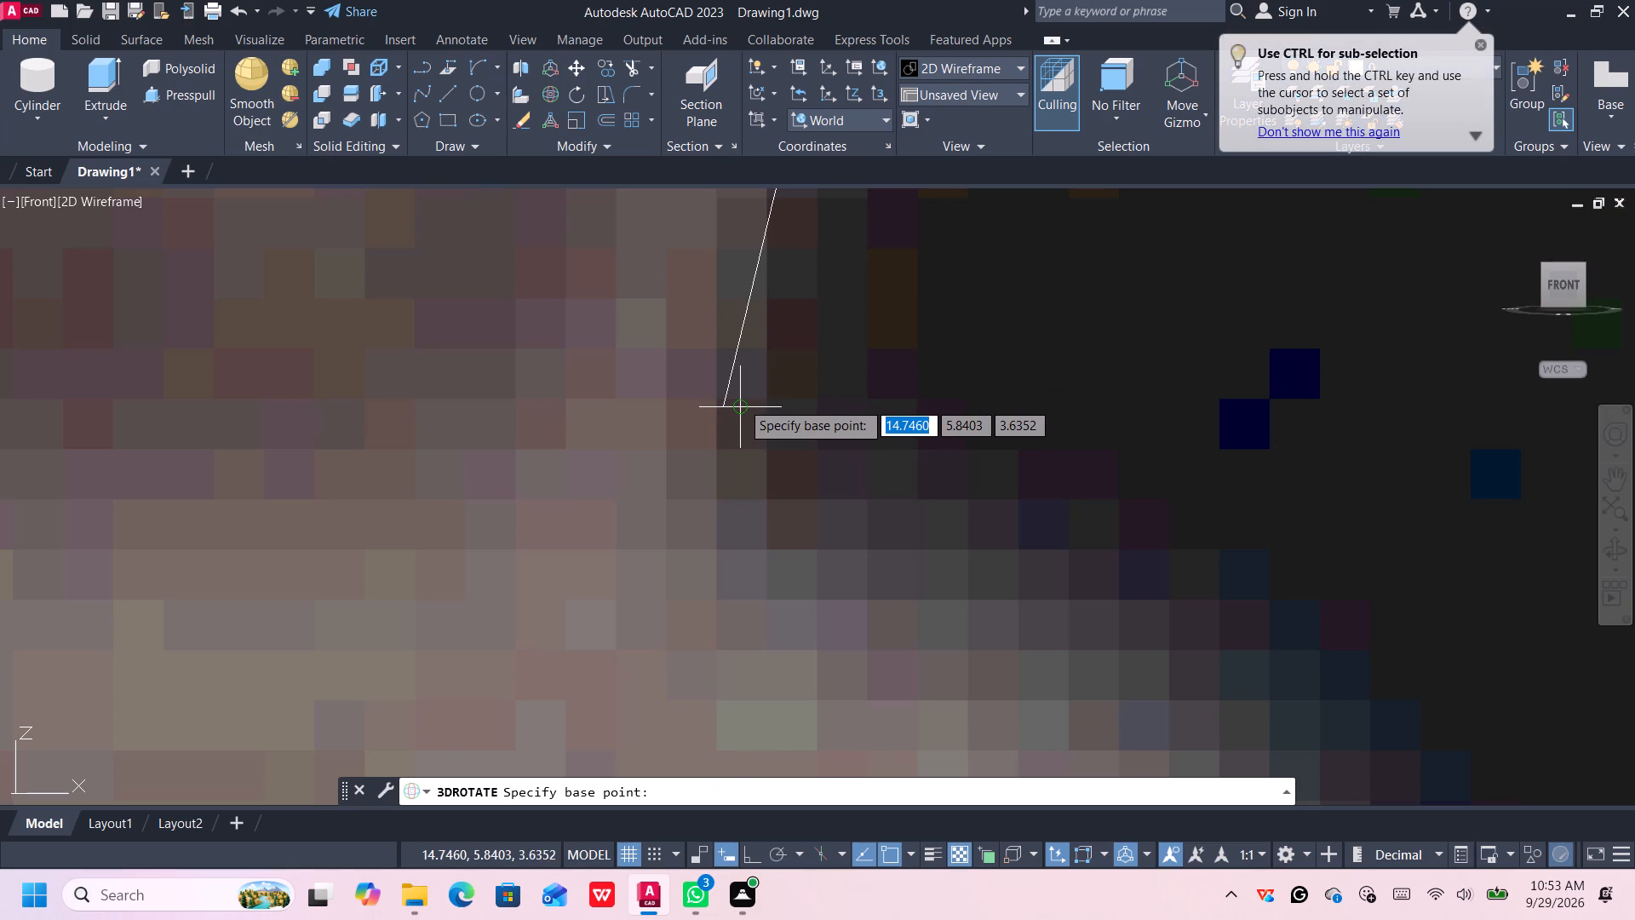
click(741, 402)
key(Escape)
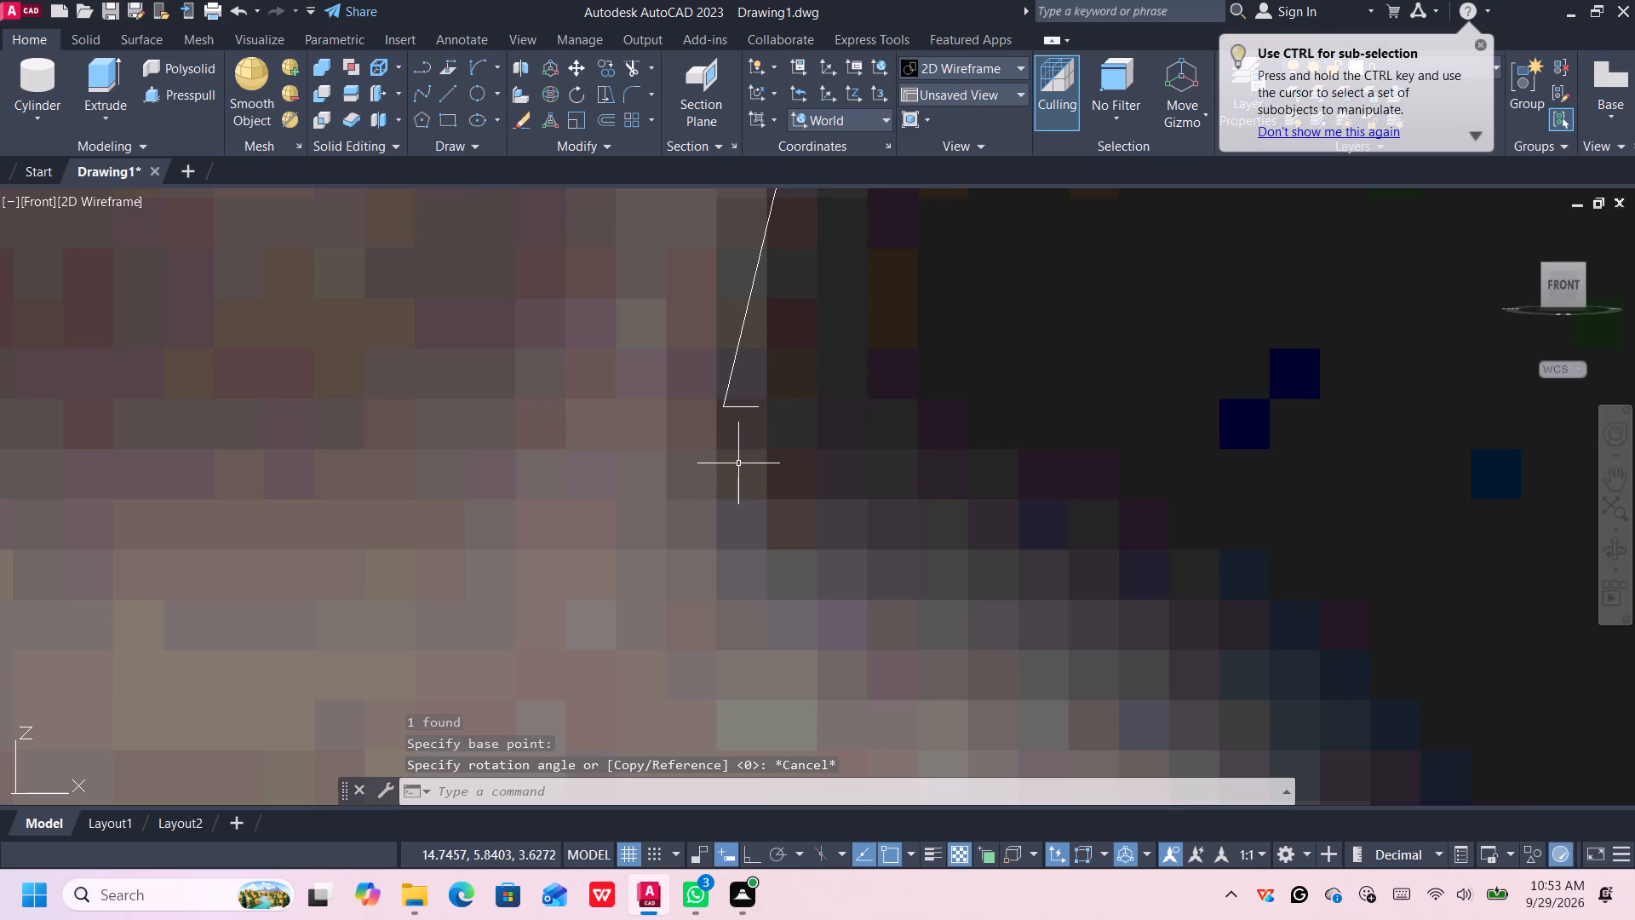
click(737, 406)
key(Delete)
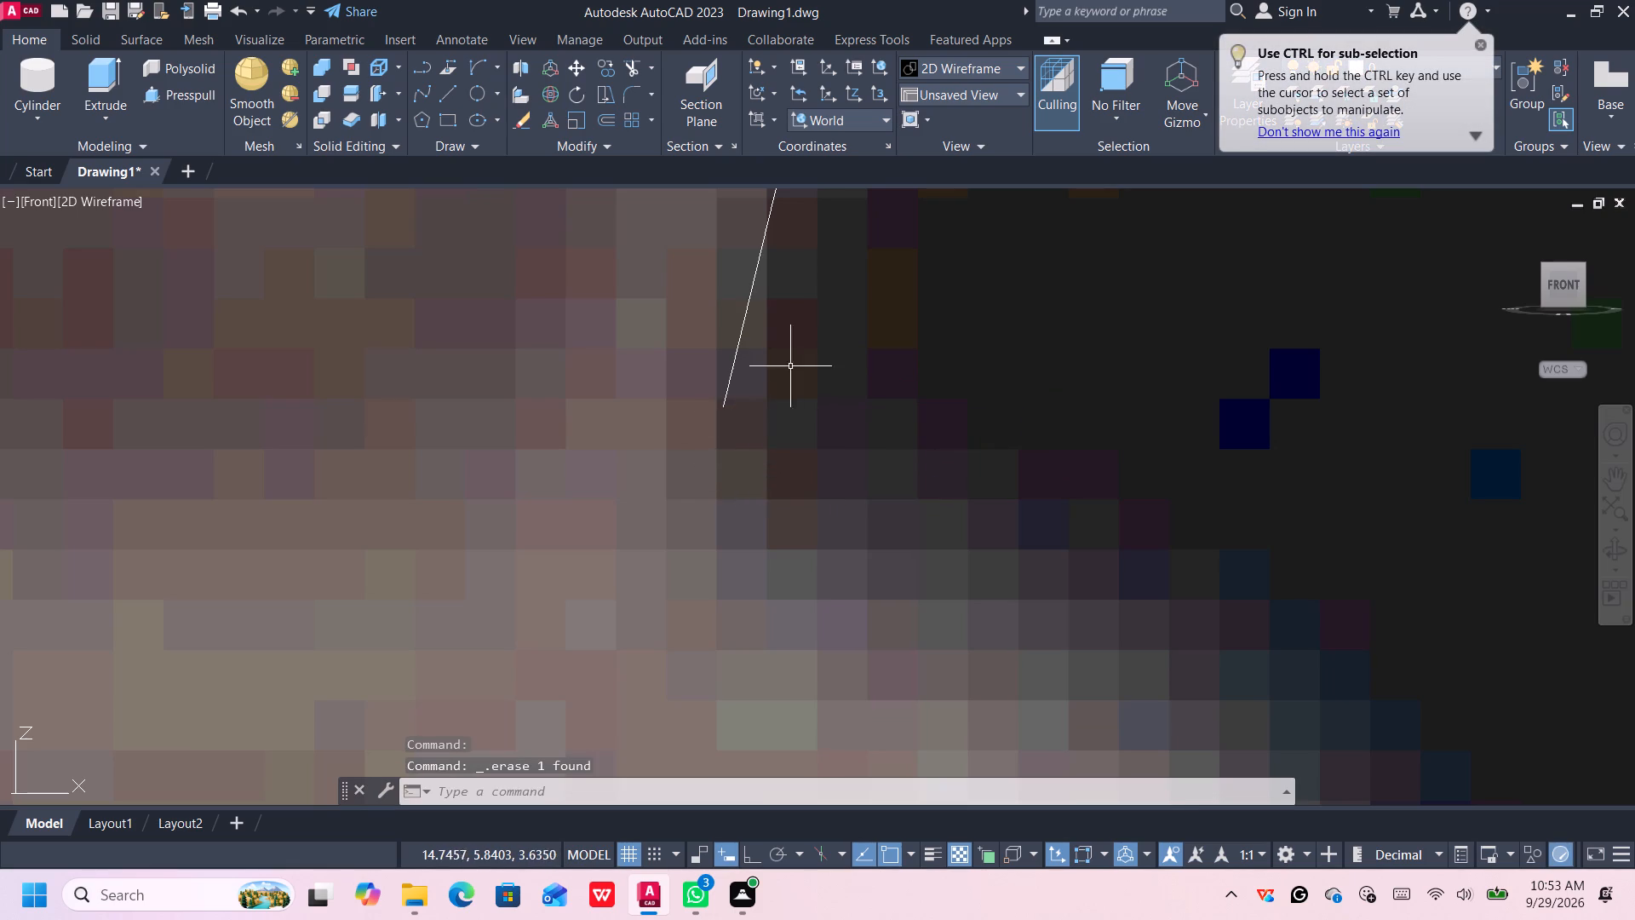
Start a spline at the foot of the concave neck and trace around the small bead to the groove below it.
scroll(808, 340, down, 7)
middle_drag(837, 405, 844, 380)
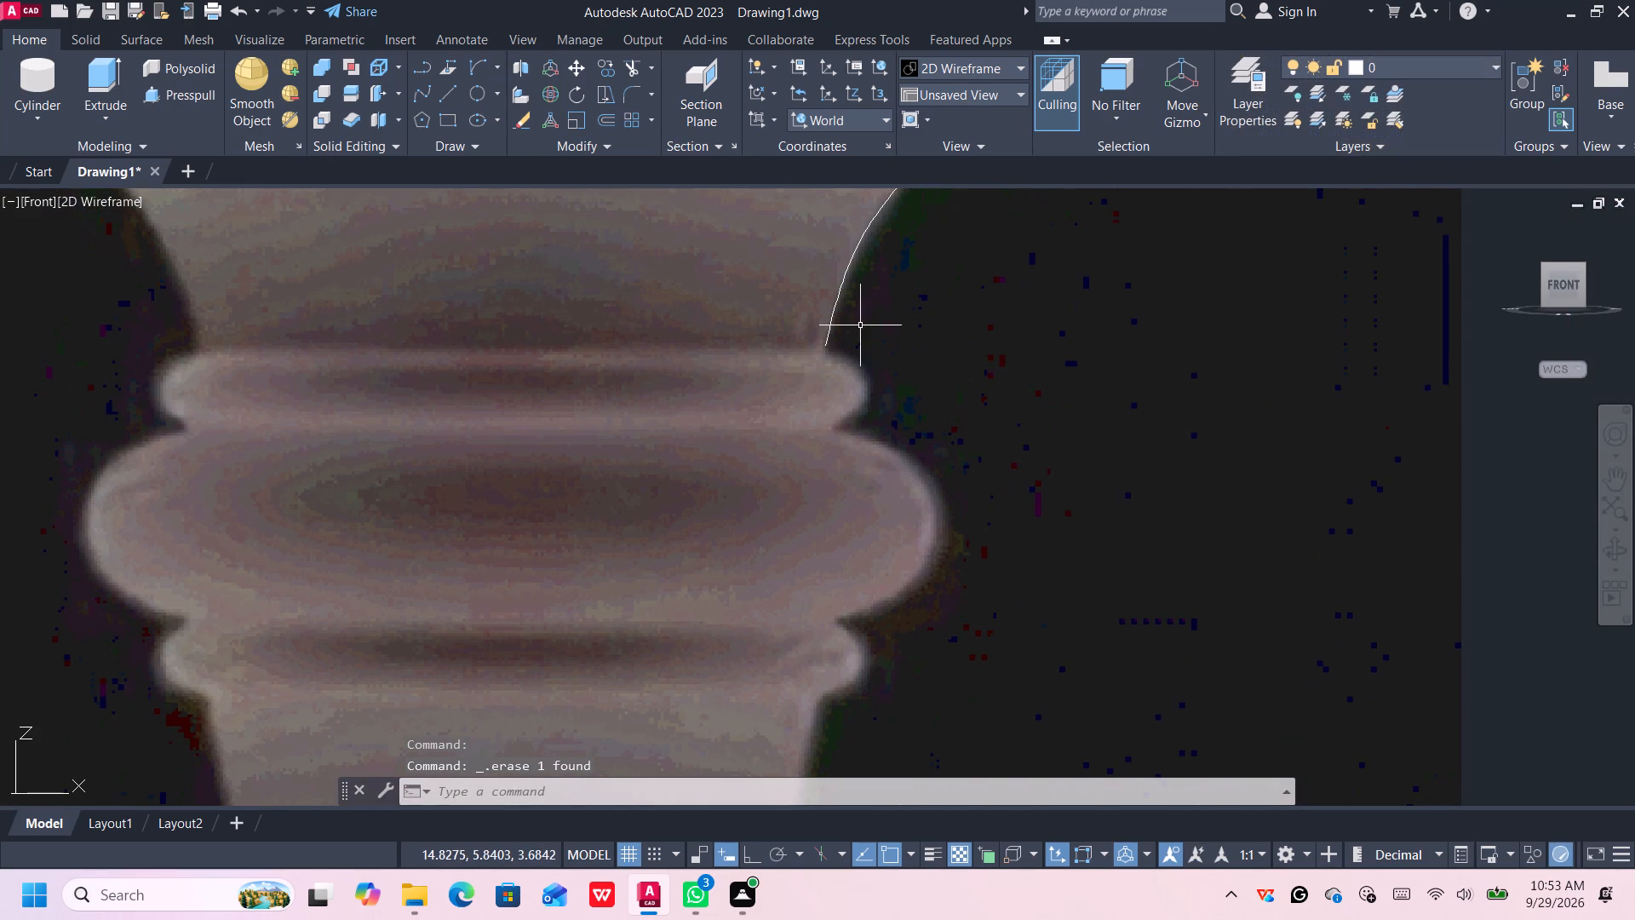
middle_drag(858, 354, 863, 338)
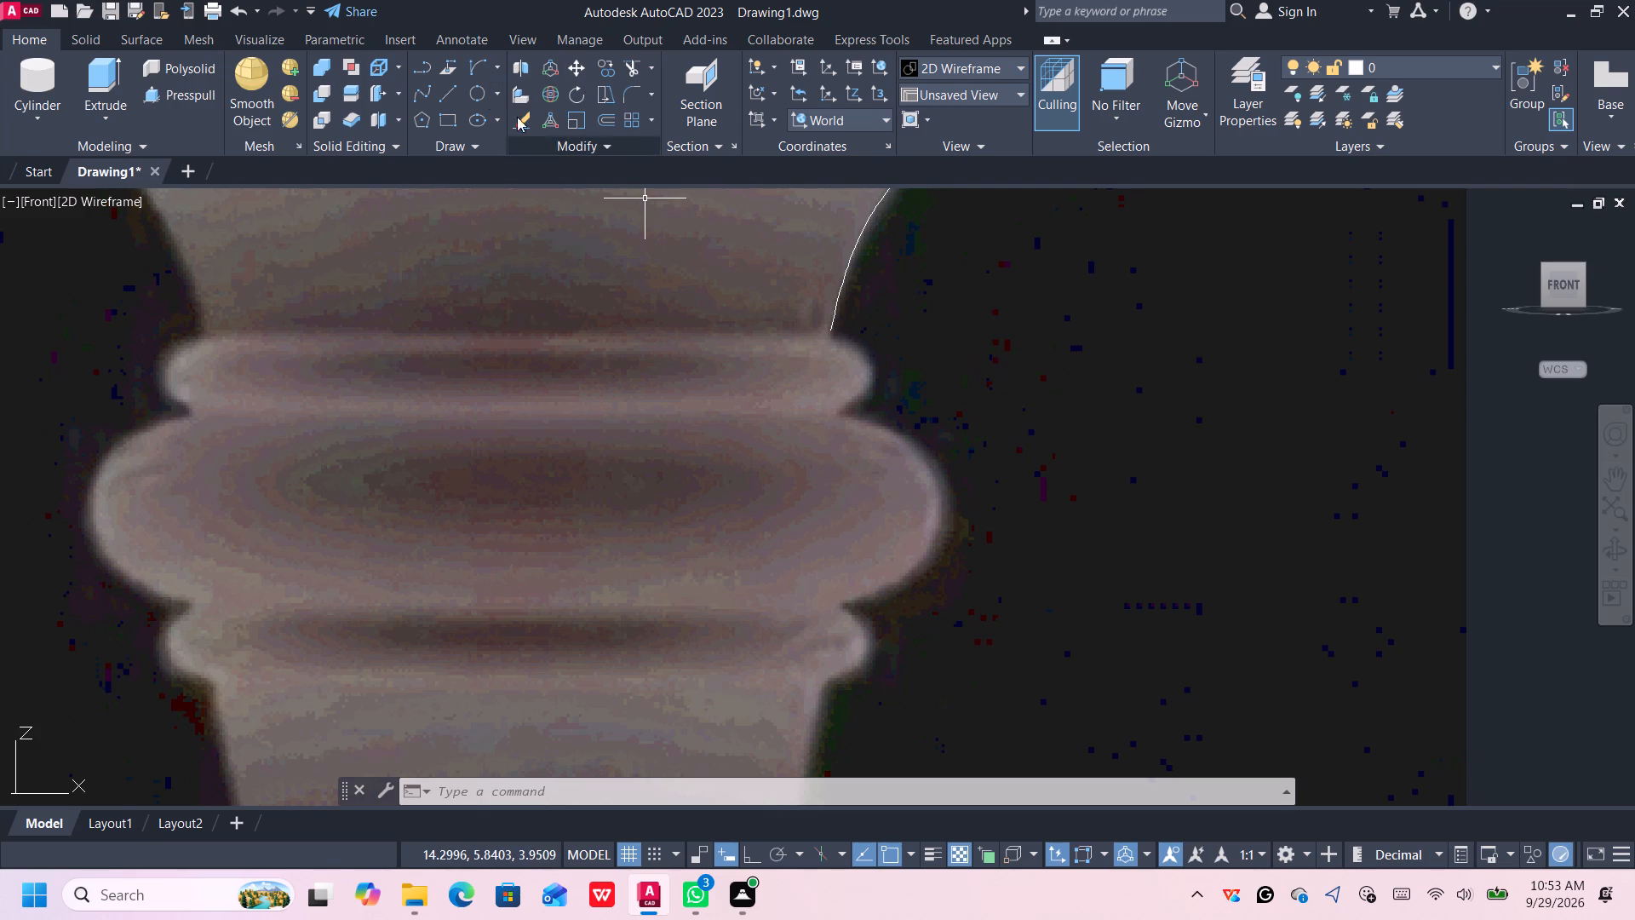
click(416, 89)
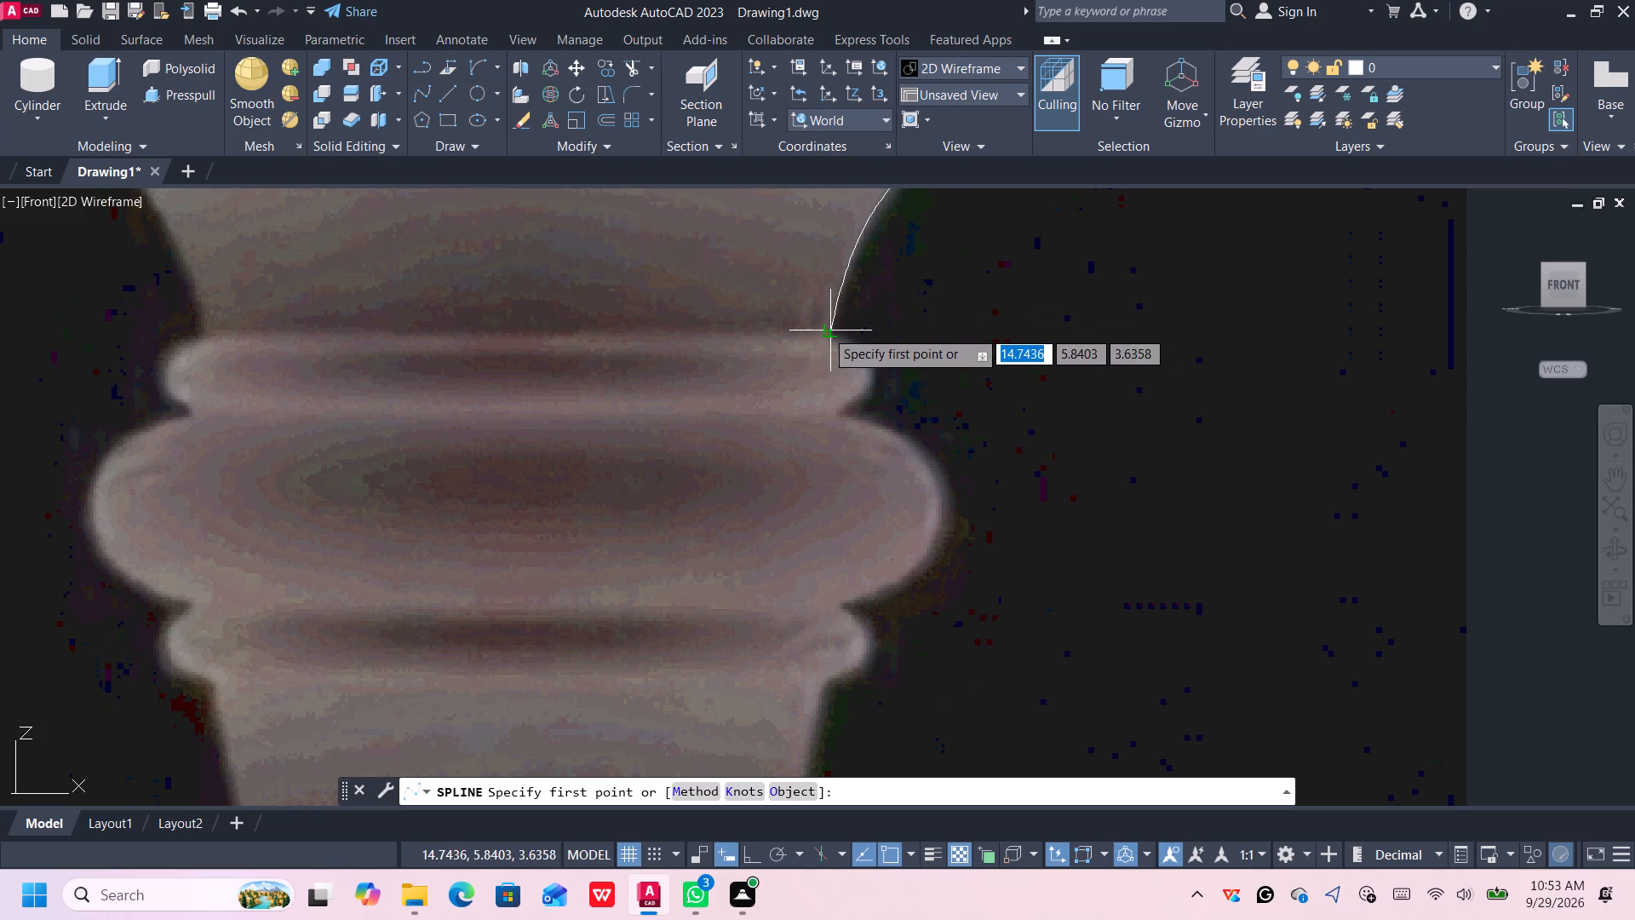
click(825, 329)
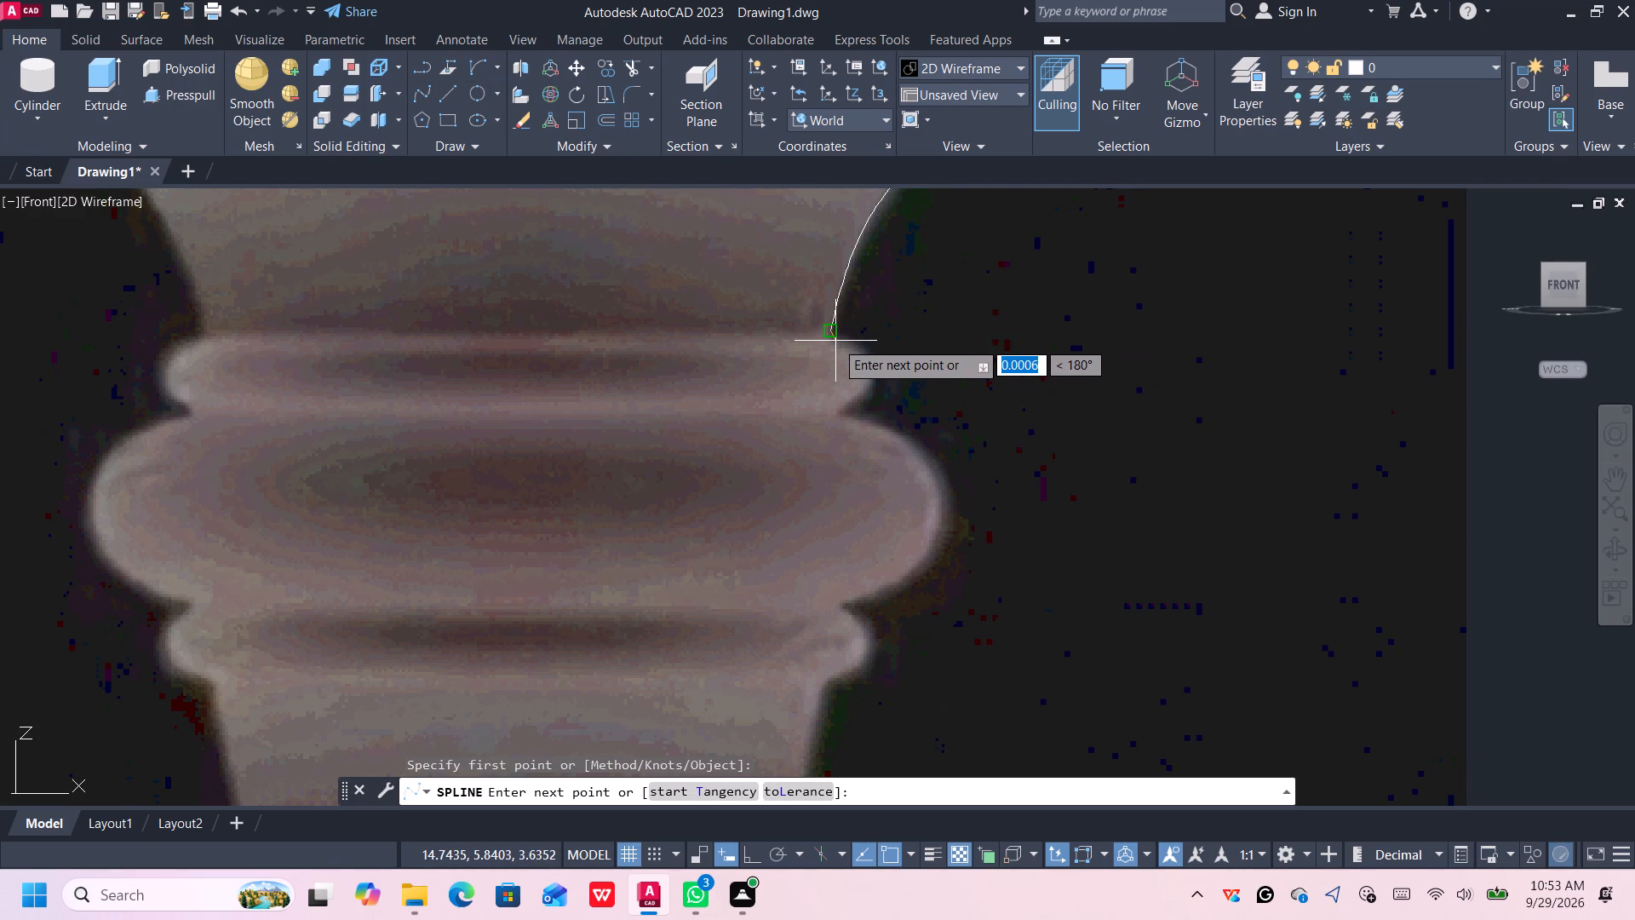
click(832, 340)
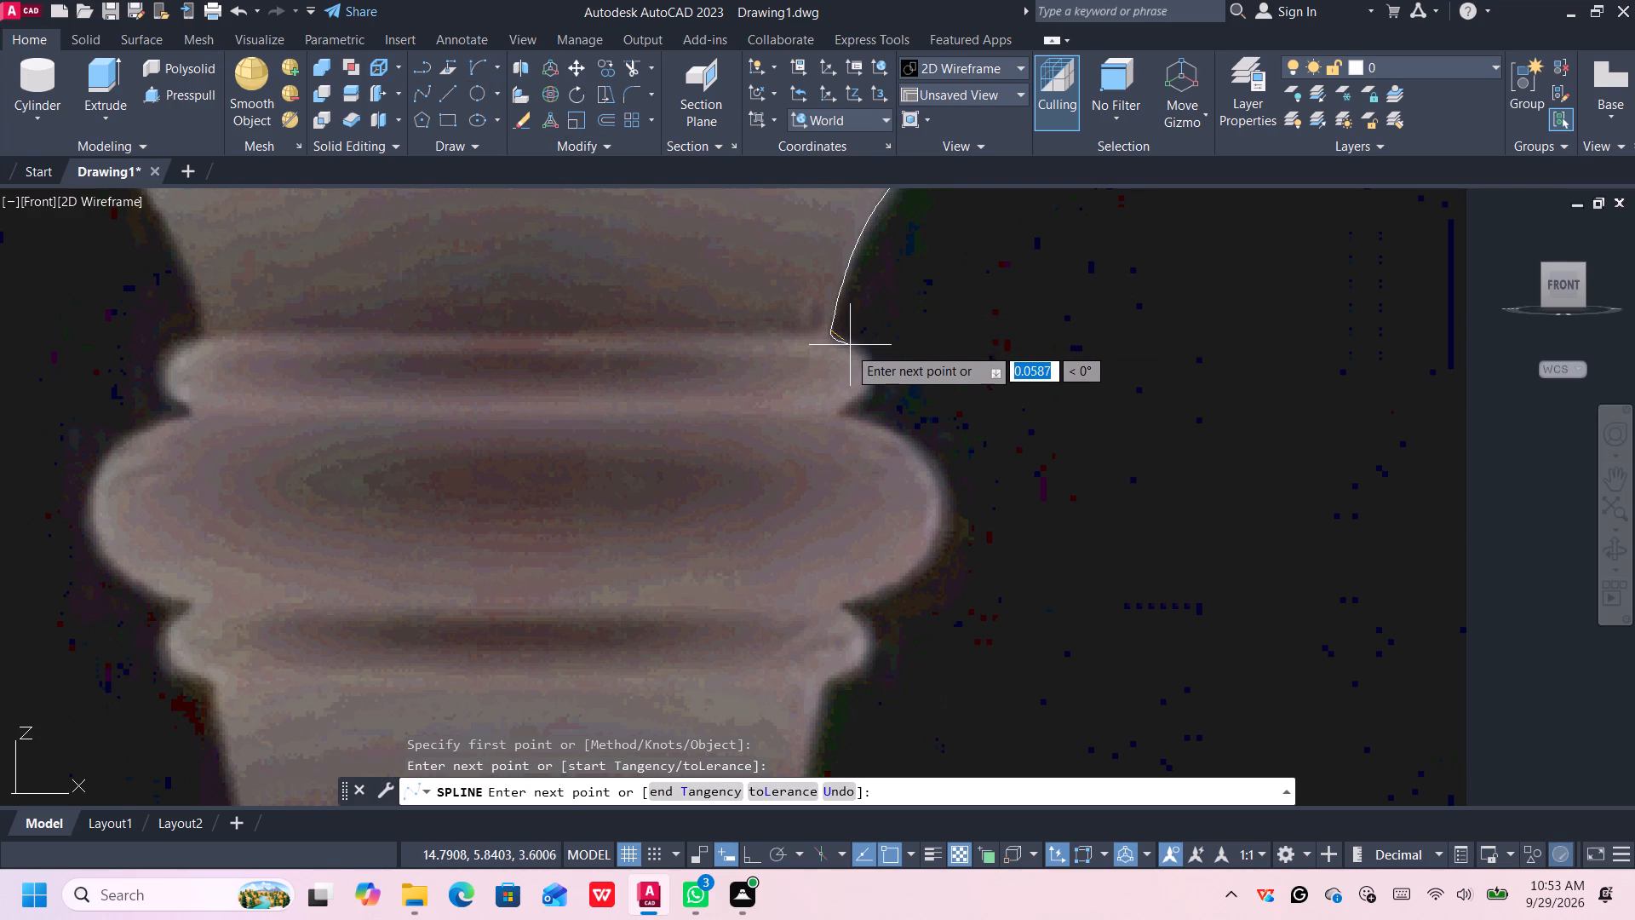
click(856, 345)
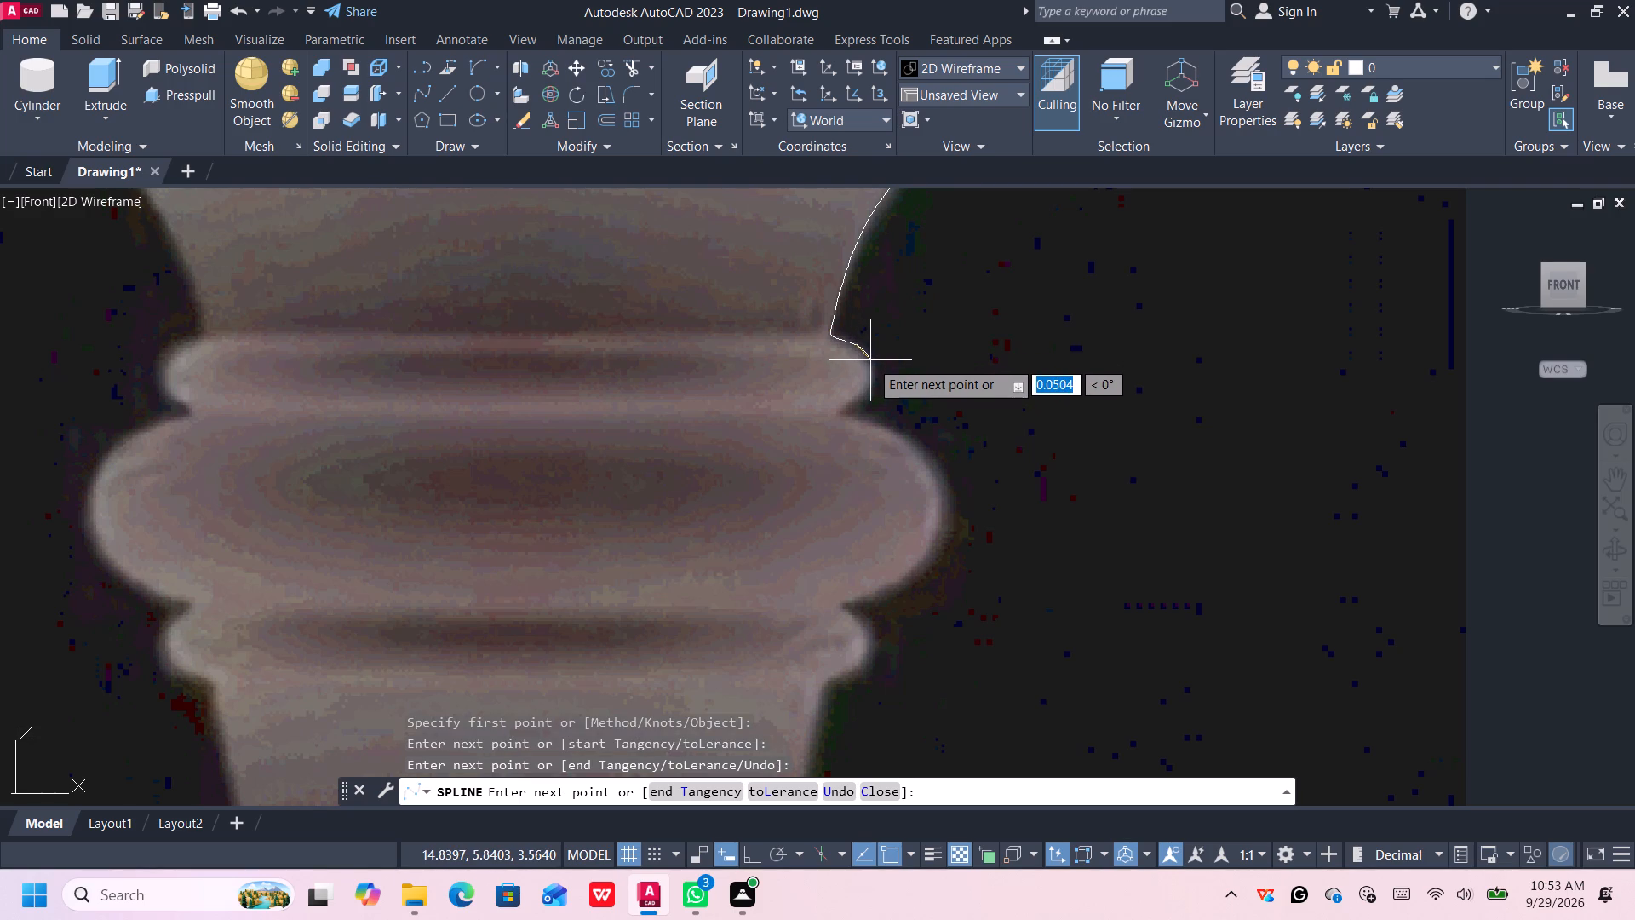
click(870, 360)
click(868, 388)
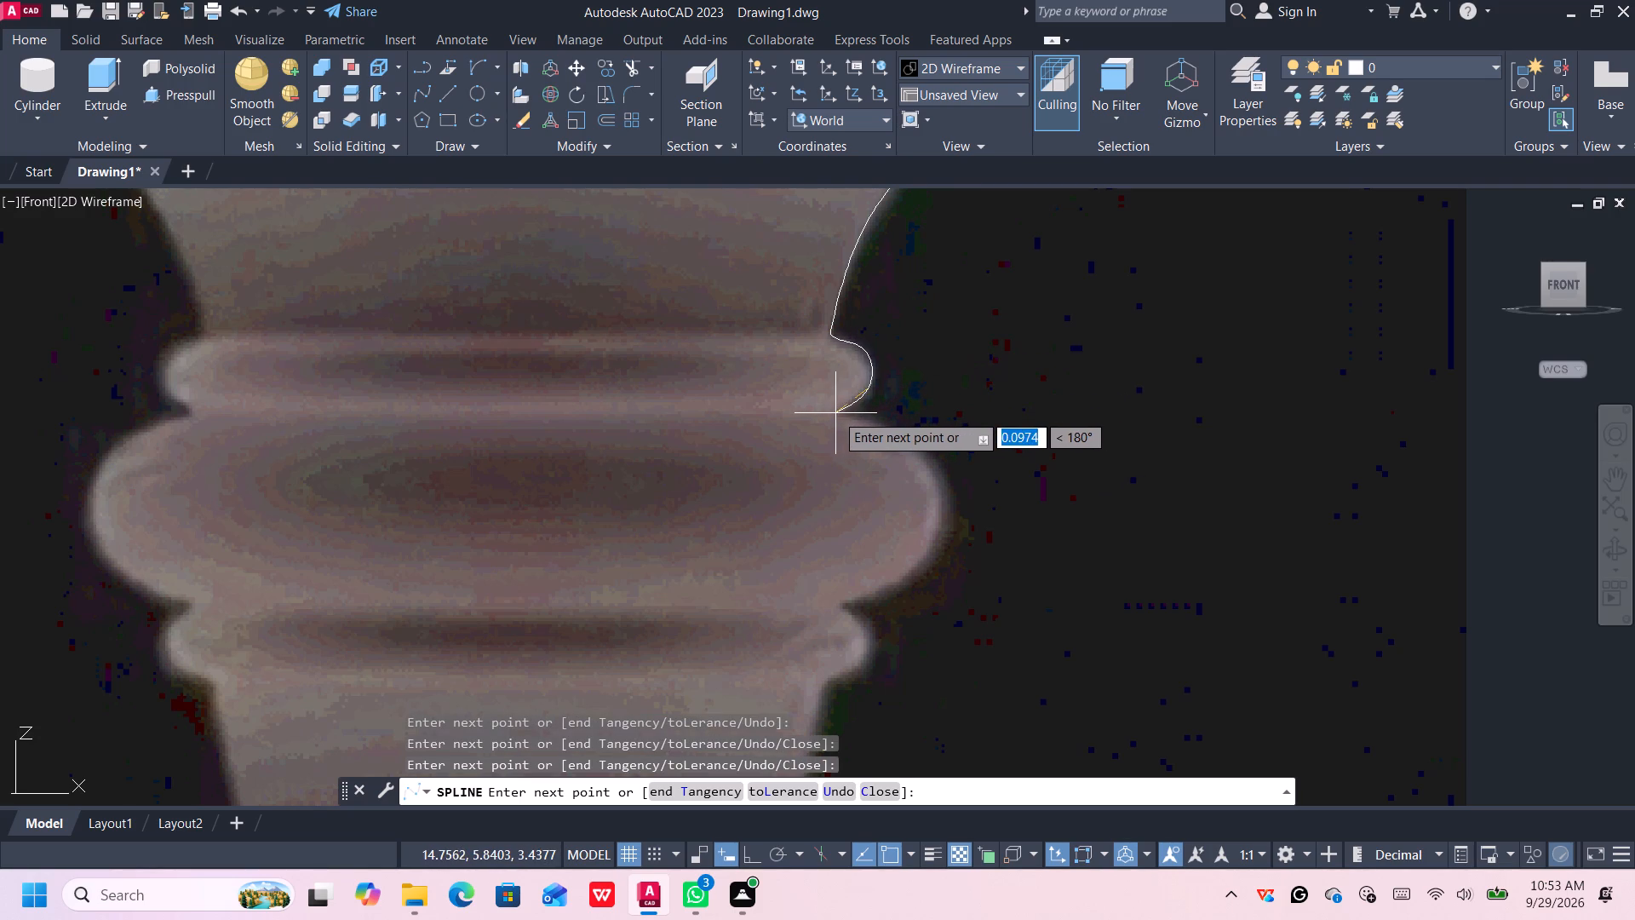
click(835, 413)
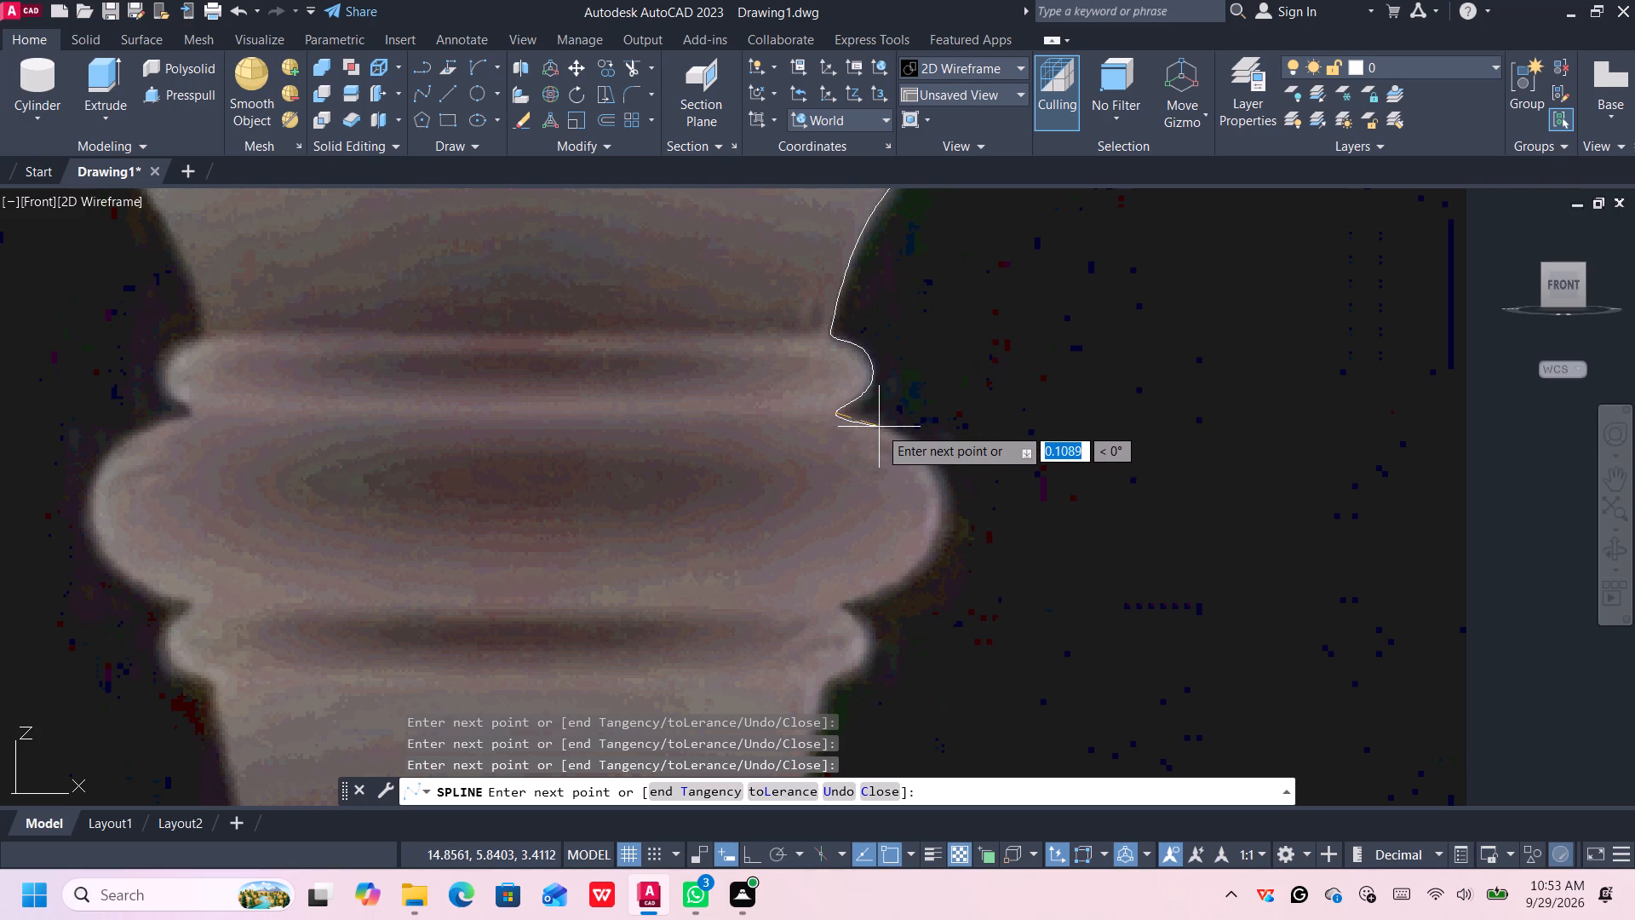
Continue the spline around the large rounded ring to the groove above the lower small bead.
click(881, 427)
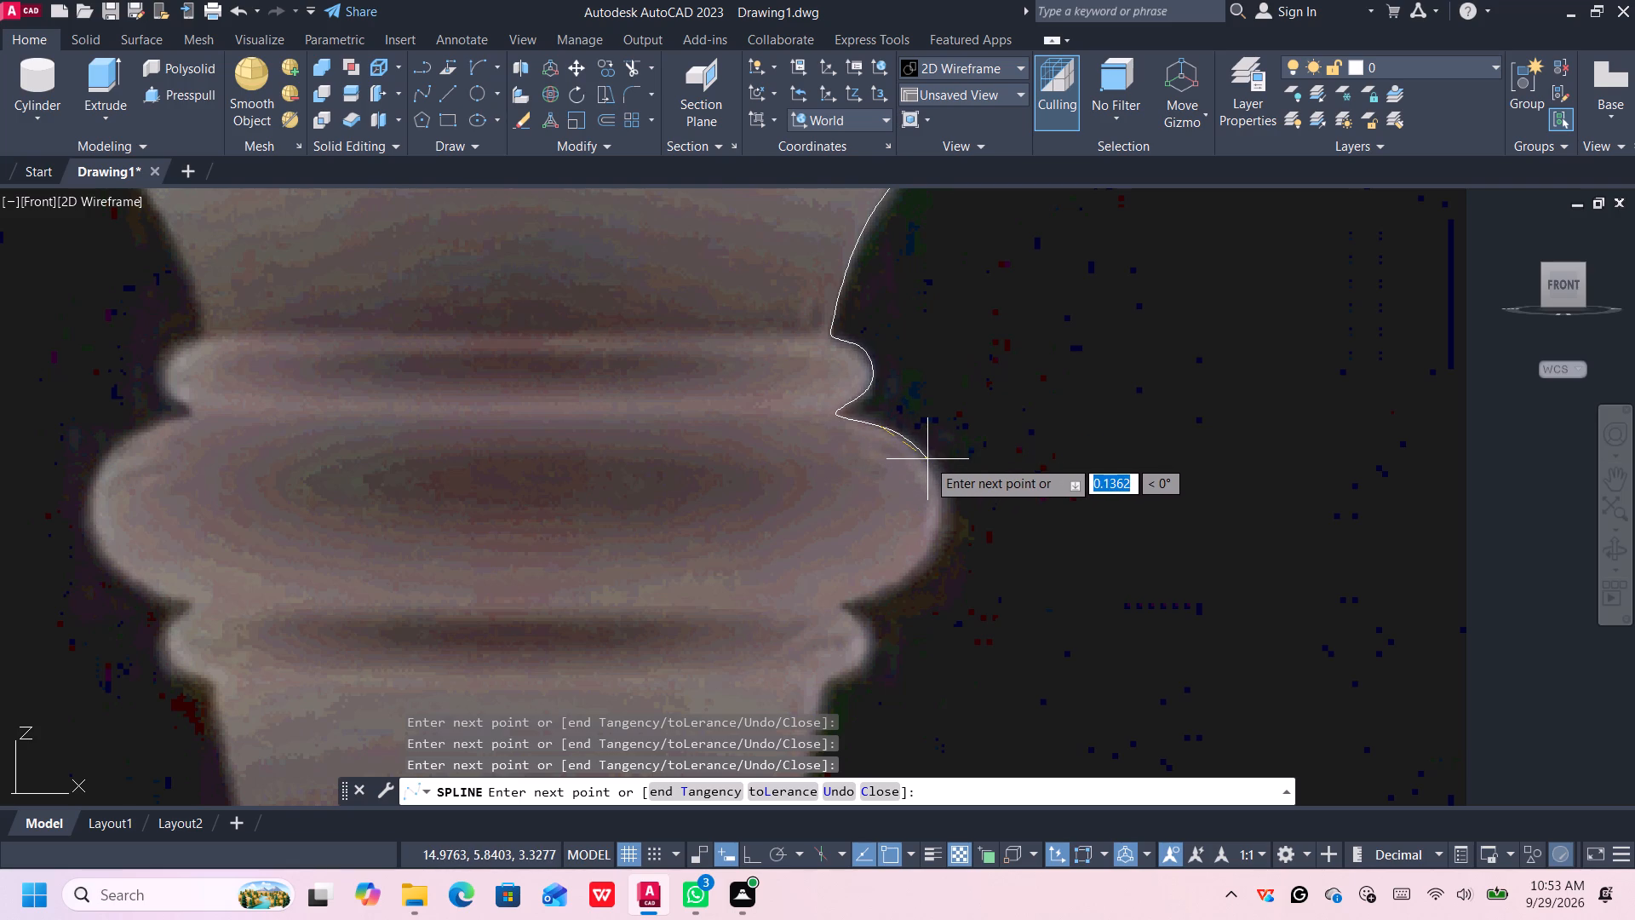
click(927, 459)
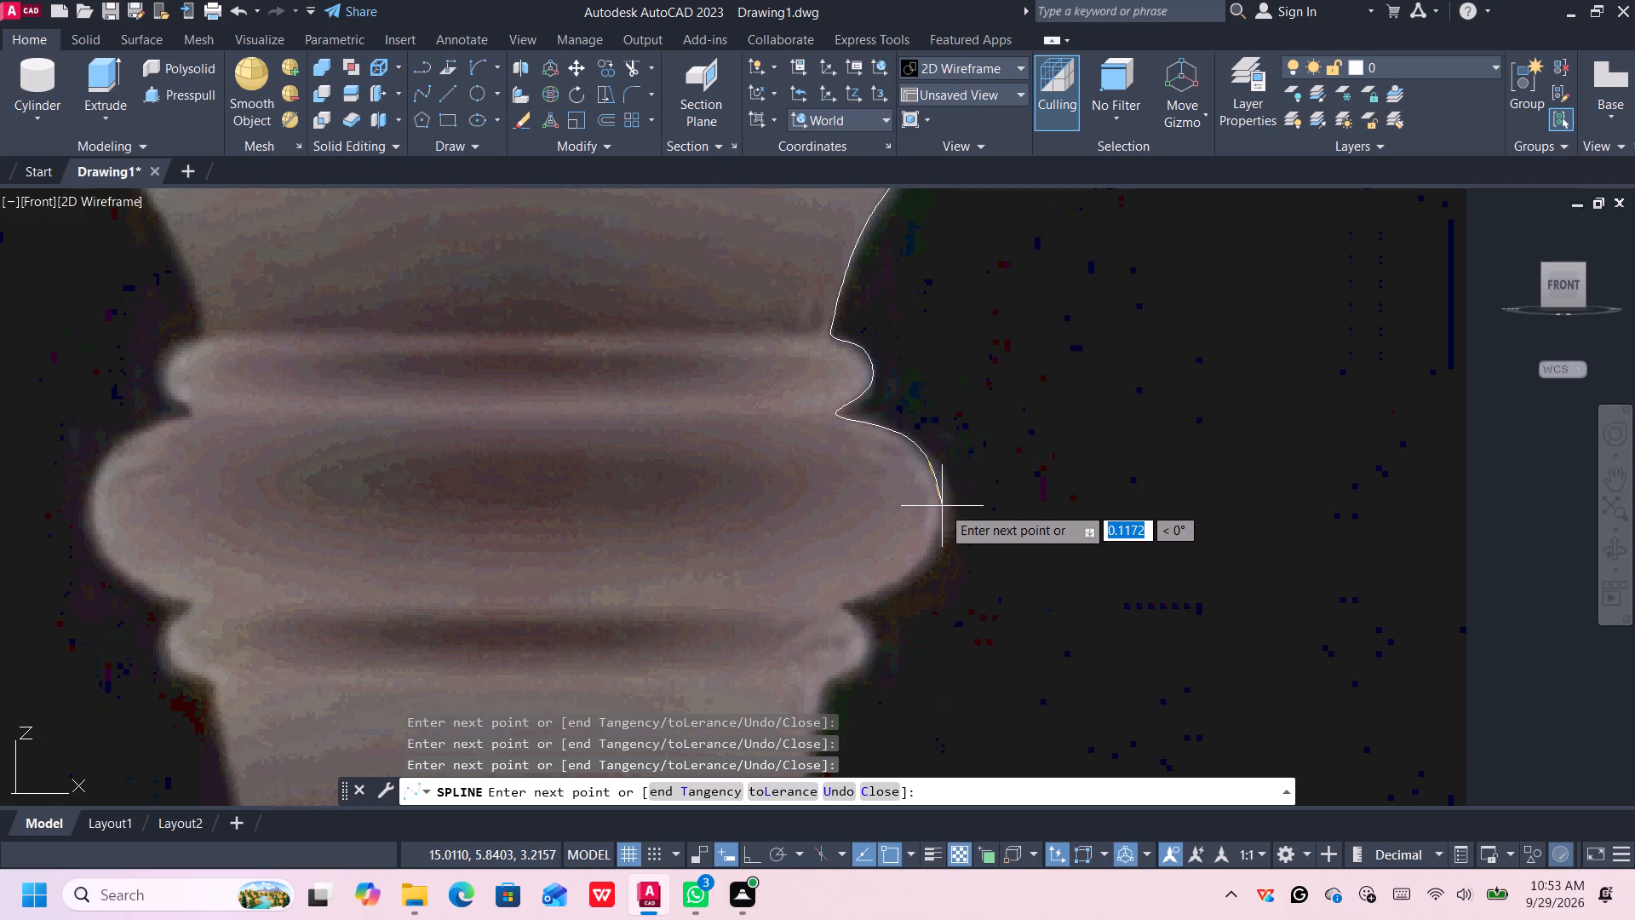
click(942, 506)
click(892, 586)
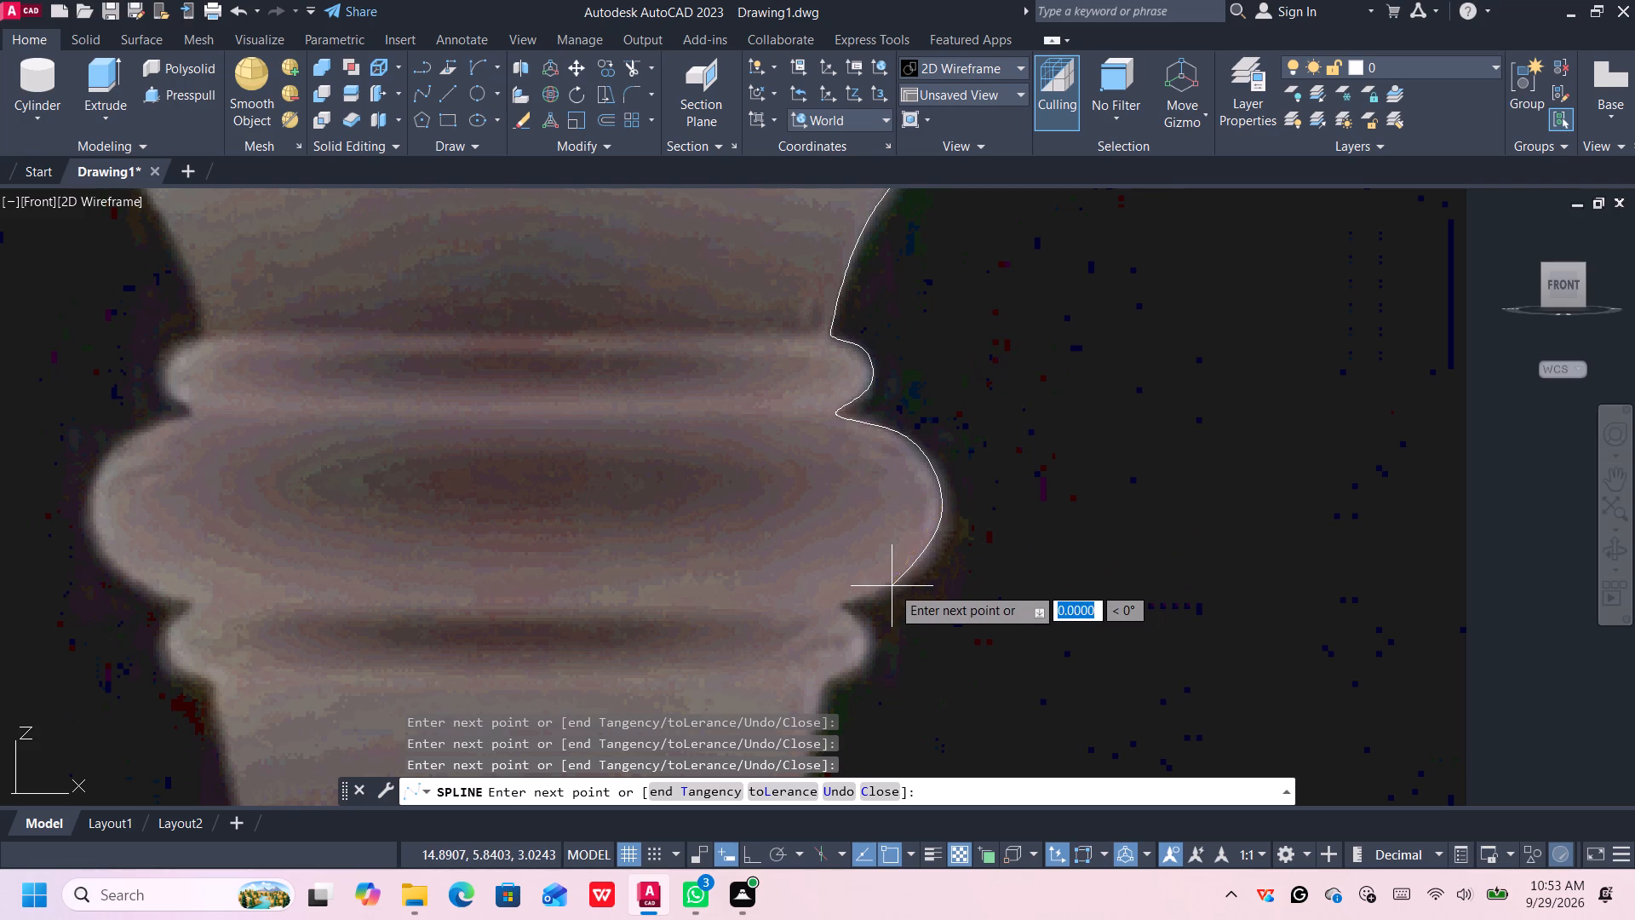
click(845, 607)
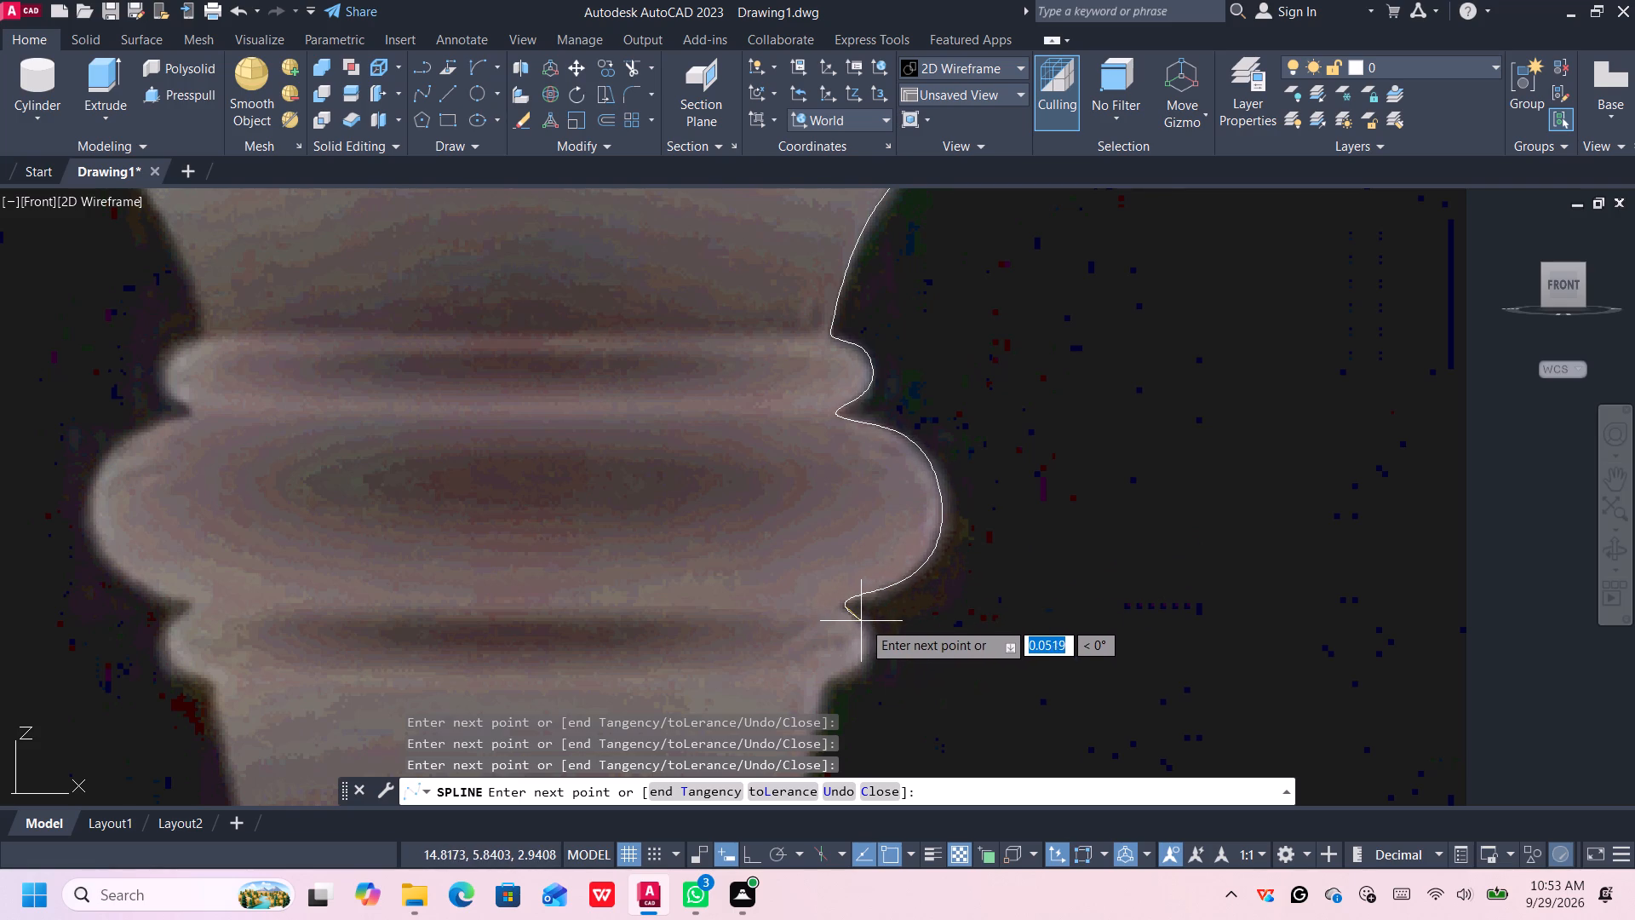
Continue the spline around the lower small bead, re-place its last point at the top of the vase-shaped body, and end the spline.
click(863, 617)
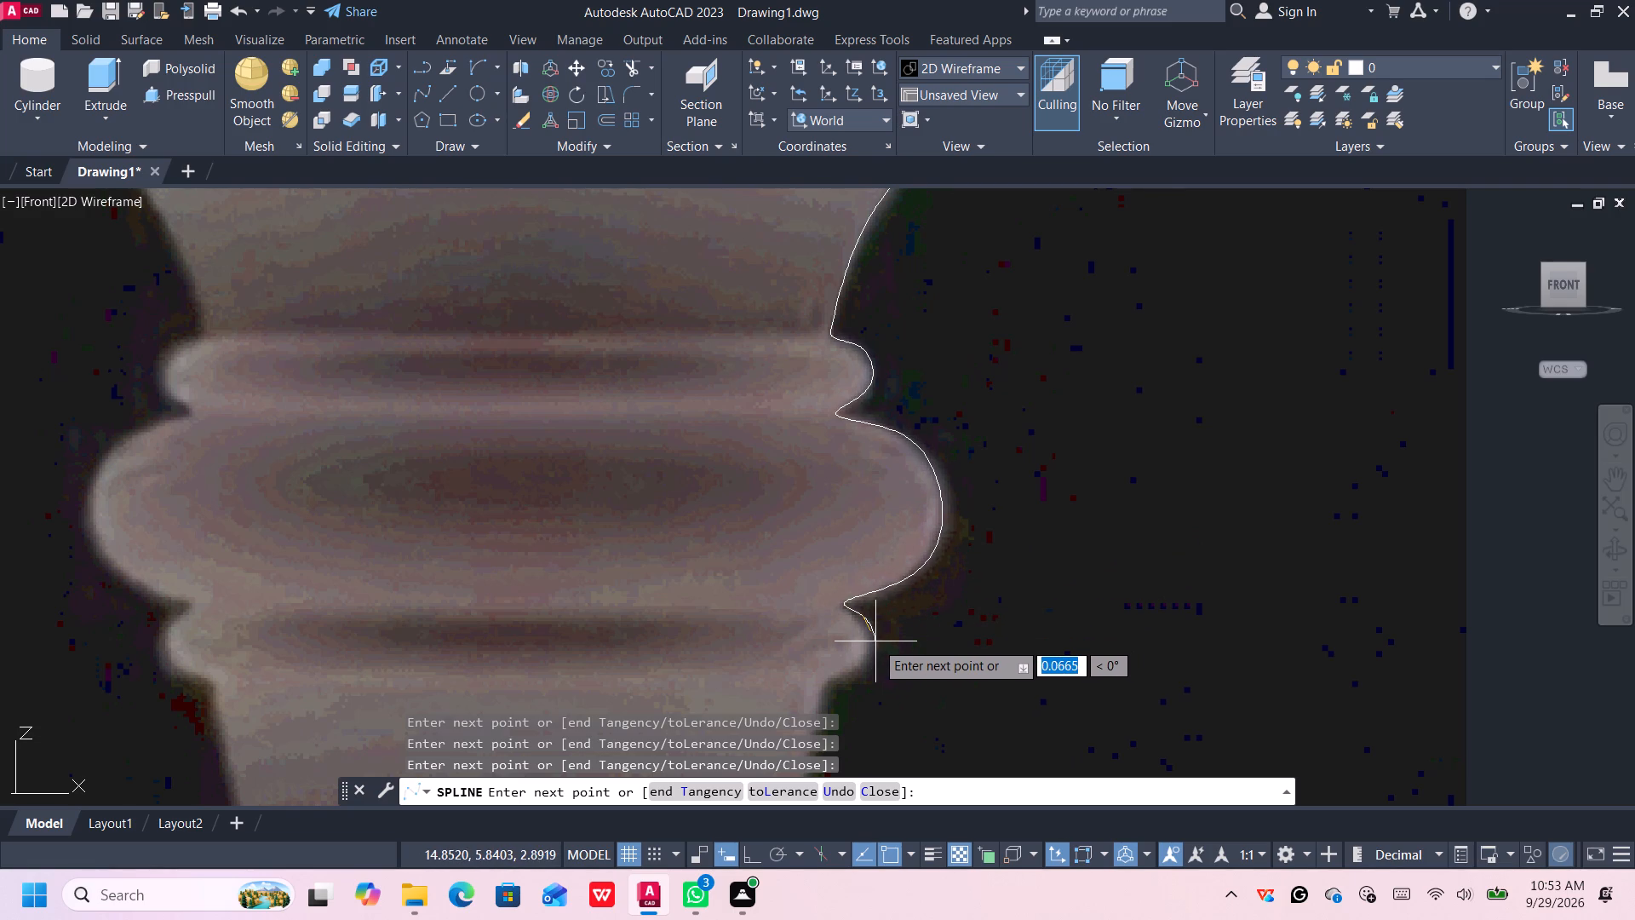
click(875, 641)
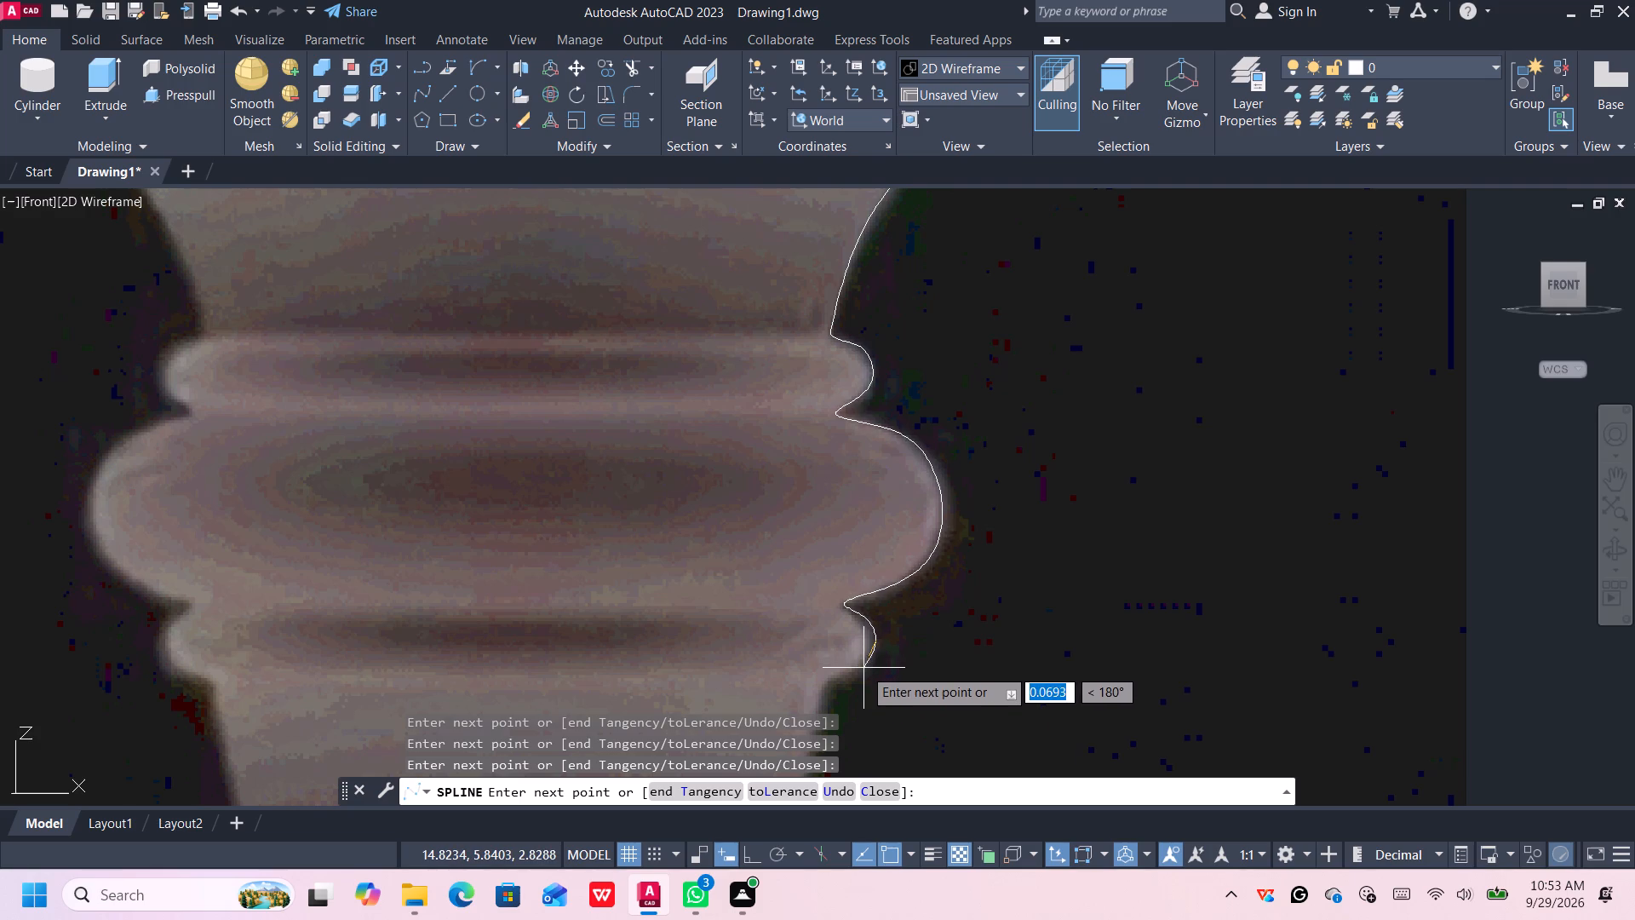
click(860, 672)
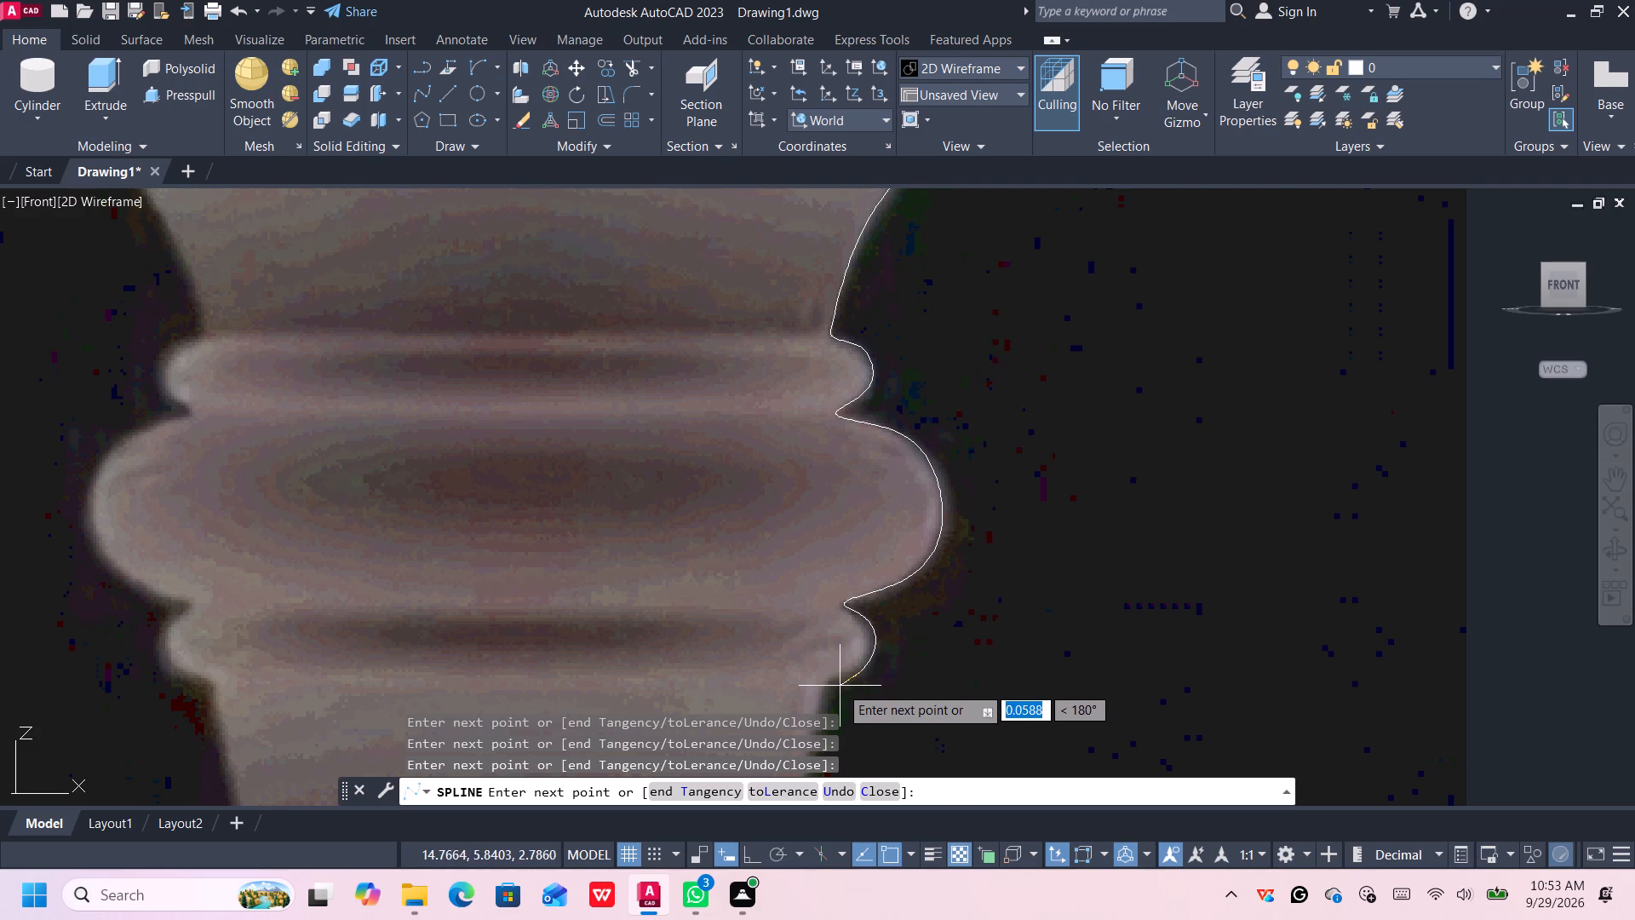
click(822, 681)
middle_drag(822, 687, 820, 320)
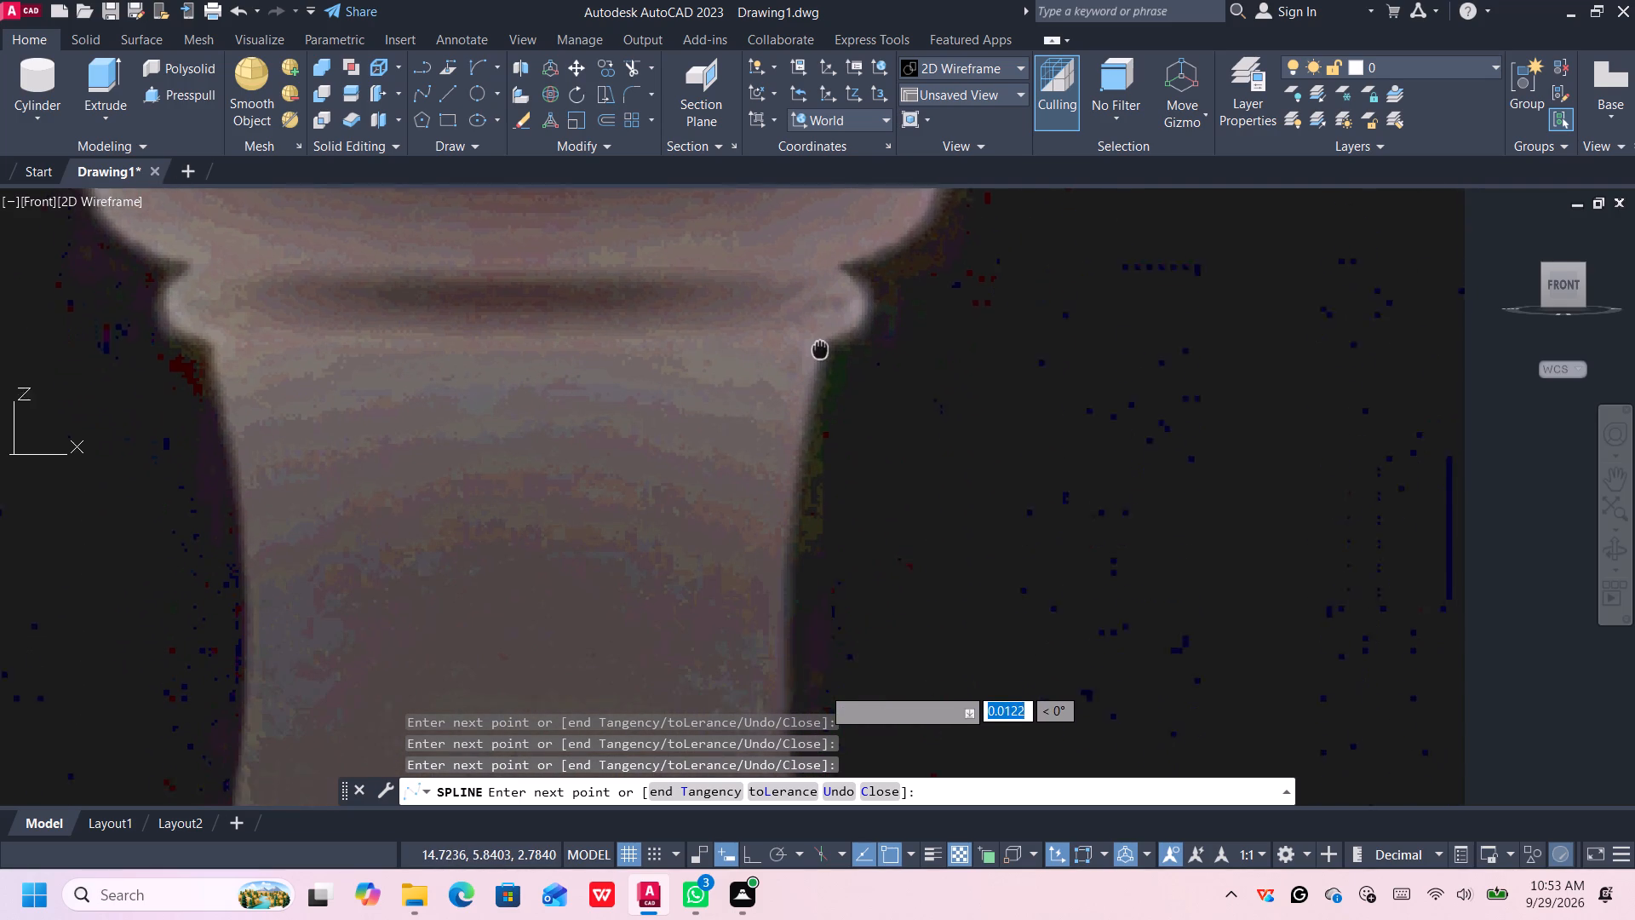
middle_drag(820, 320, 820, 316)
scroll(804, 483, down, 1)
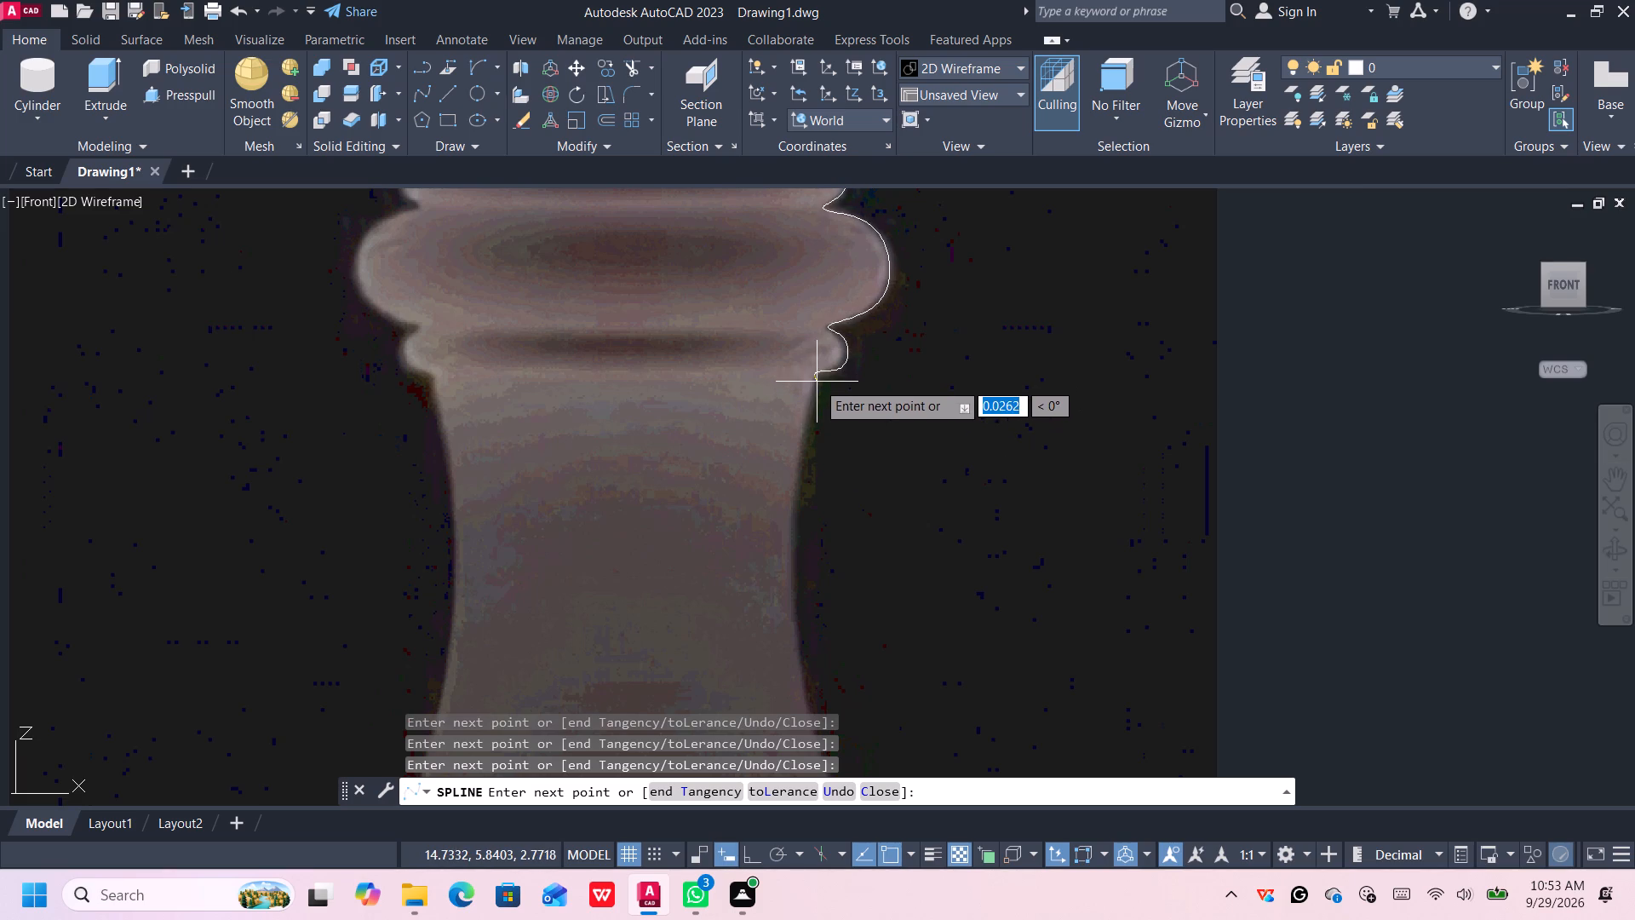
scroll(816, 373, up, 6)
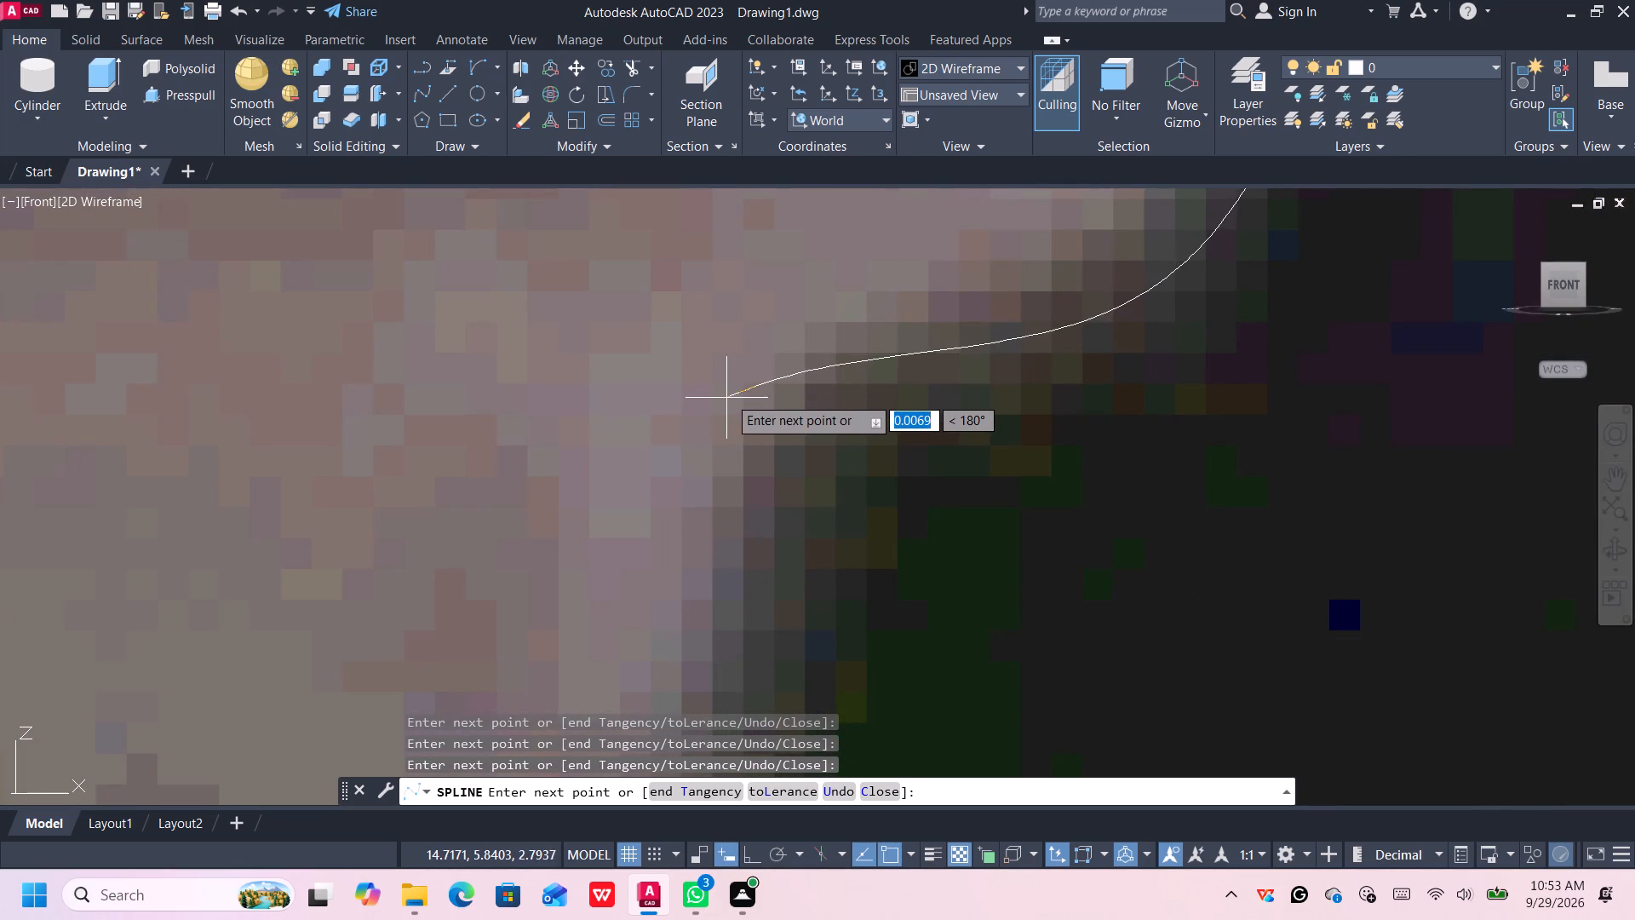
key(ctrl+z)
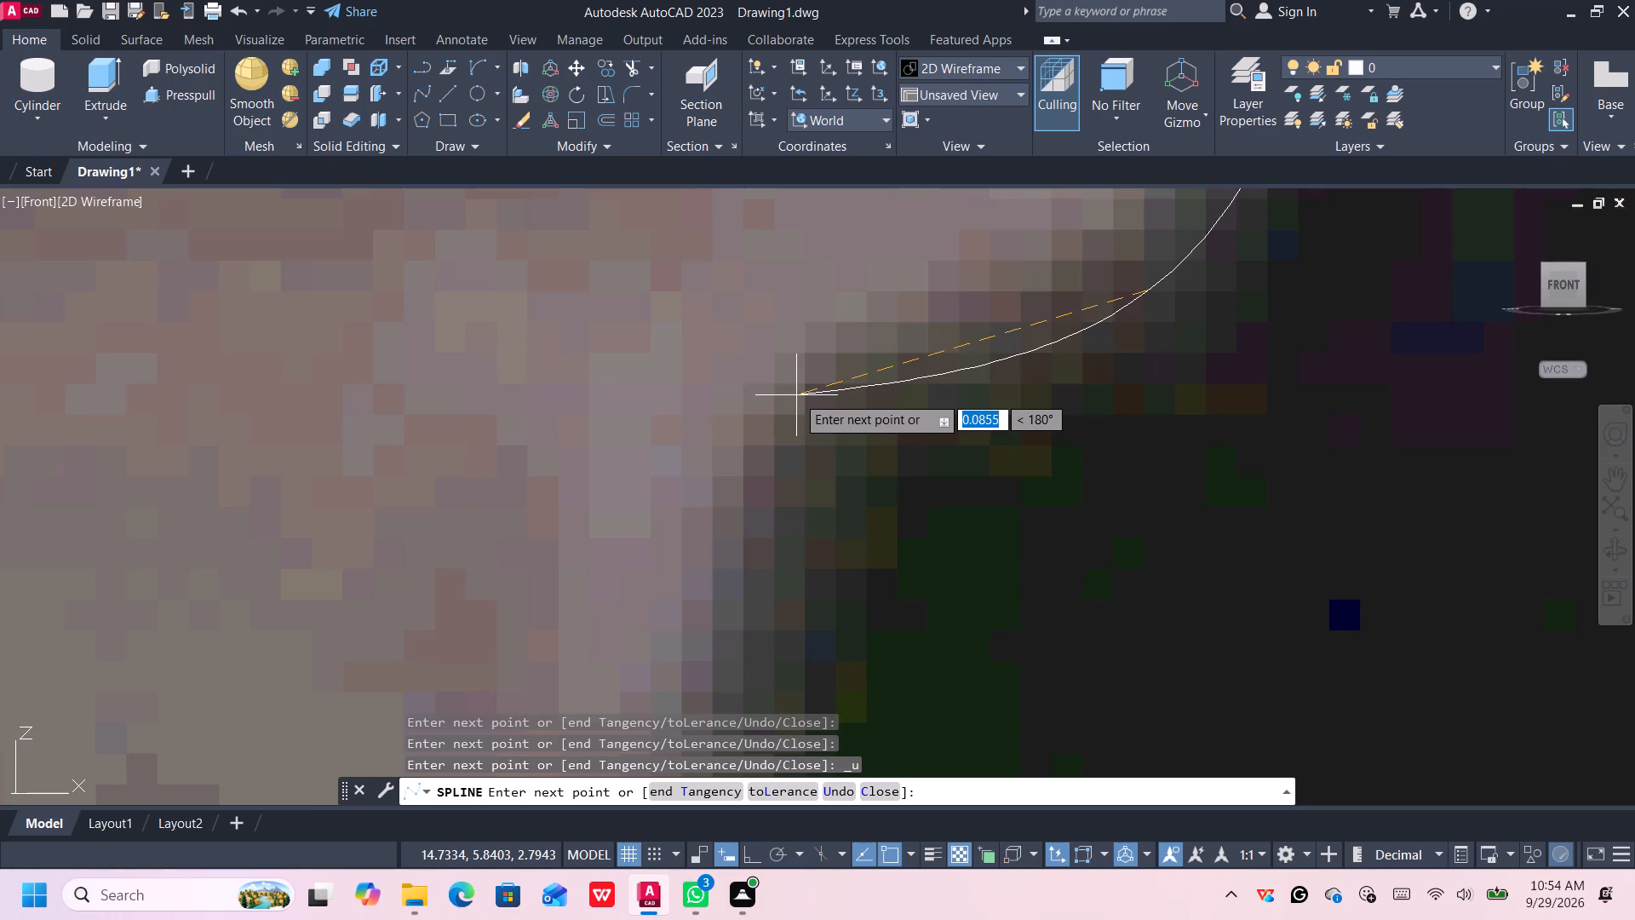
scroll(796, 395, down, 3)
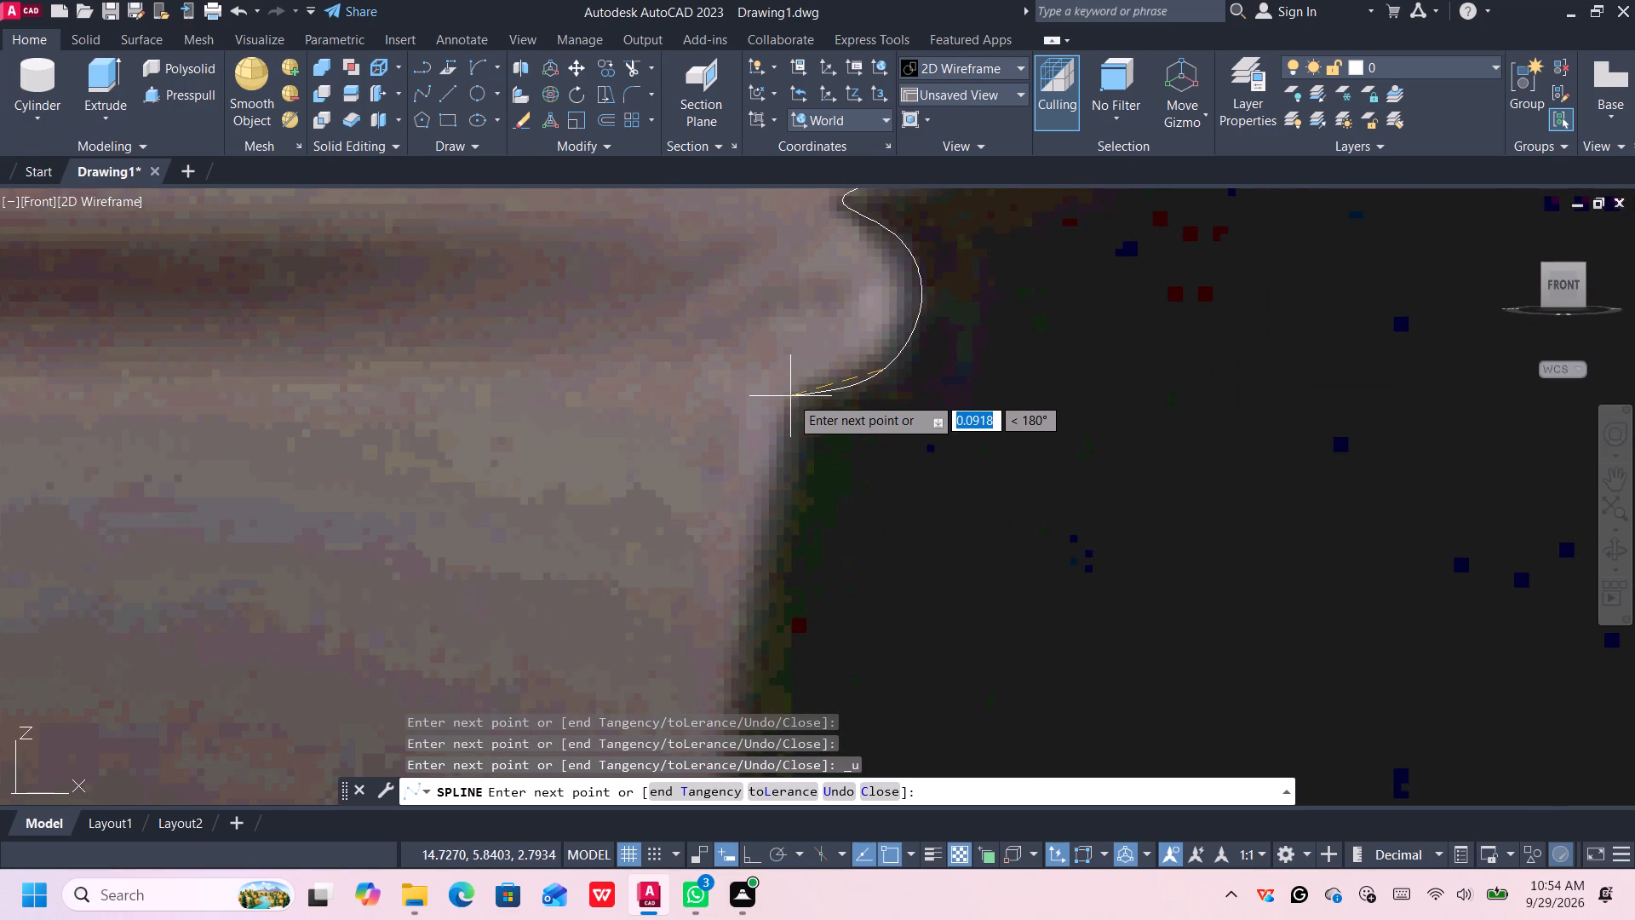
click(790, 396)
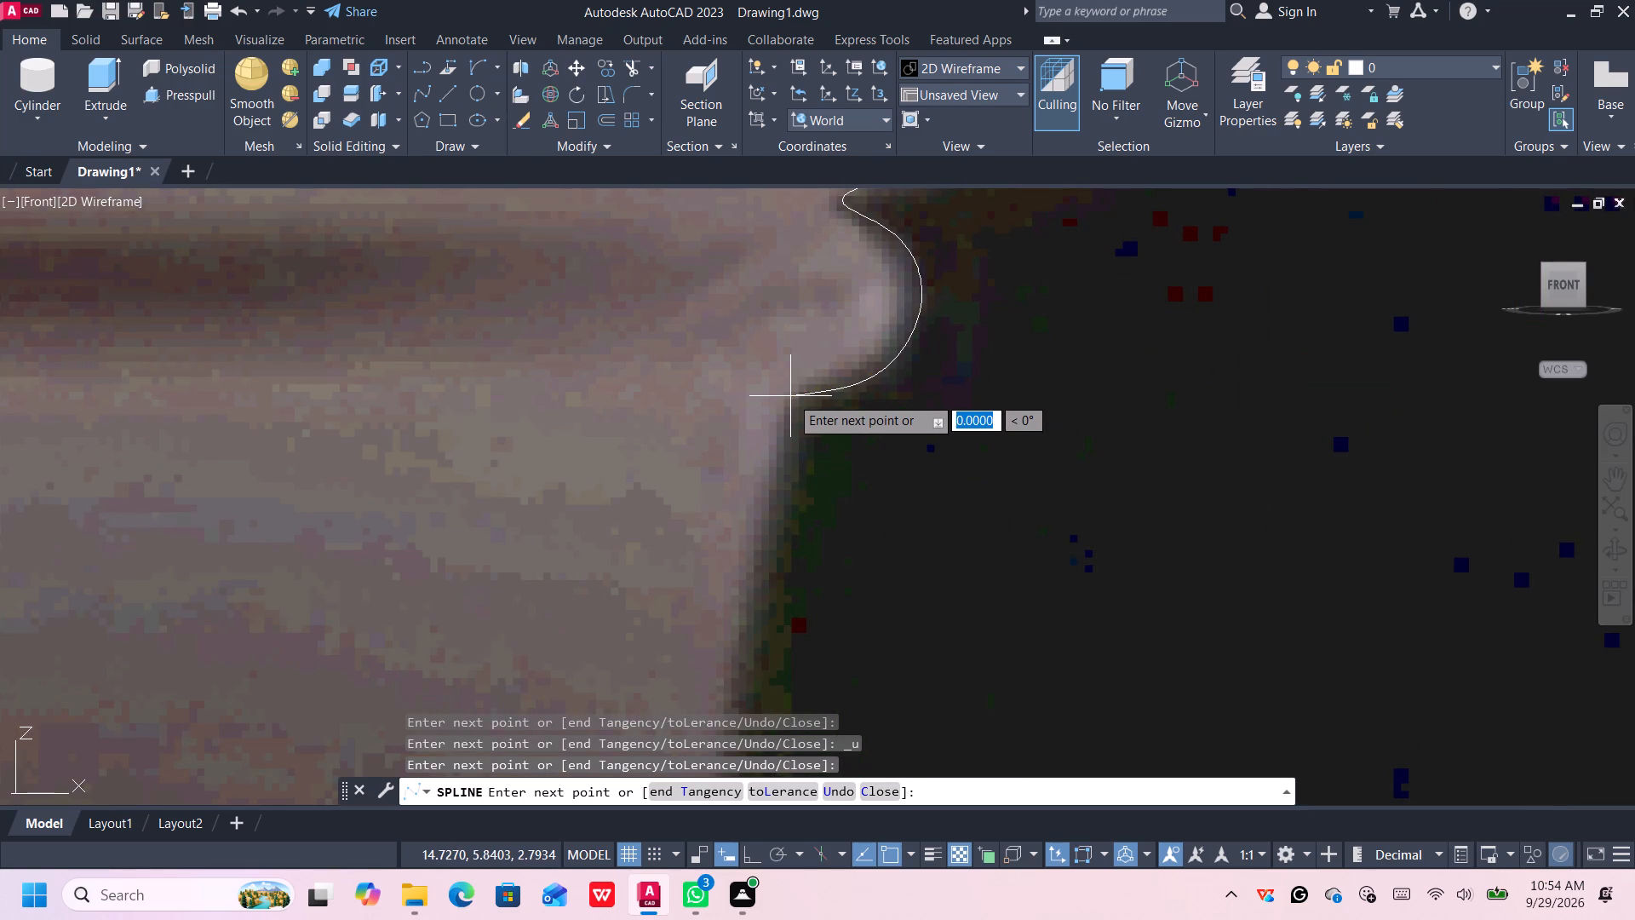
key(Return)
Start a new spline at the lower small bead's end point and trace the vase body's slender neck down to where it flares.
scroll(807, 419, down, 6)
middle_drag(809, 468, 802, 391)
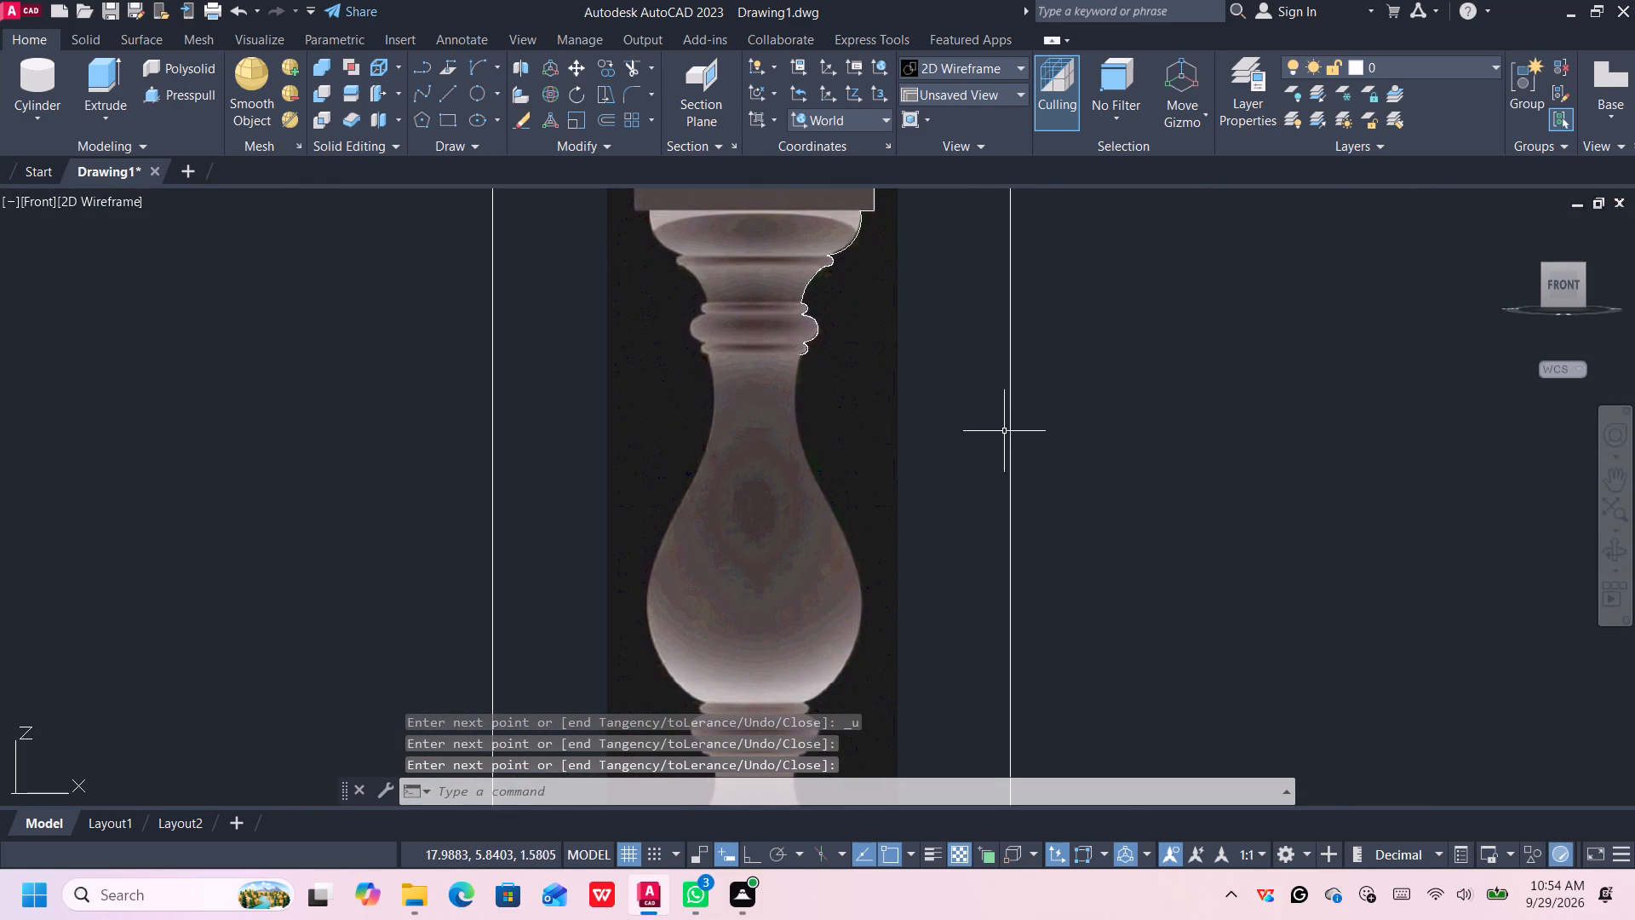
click(420, 94)
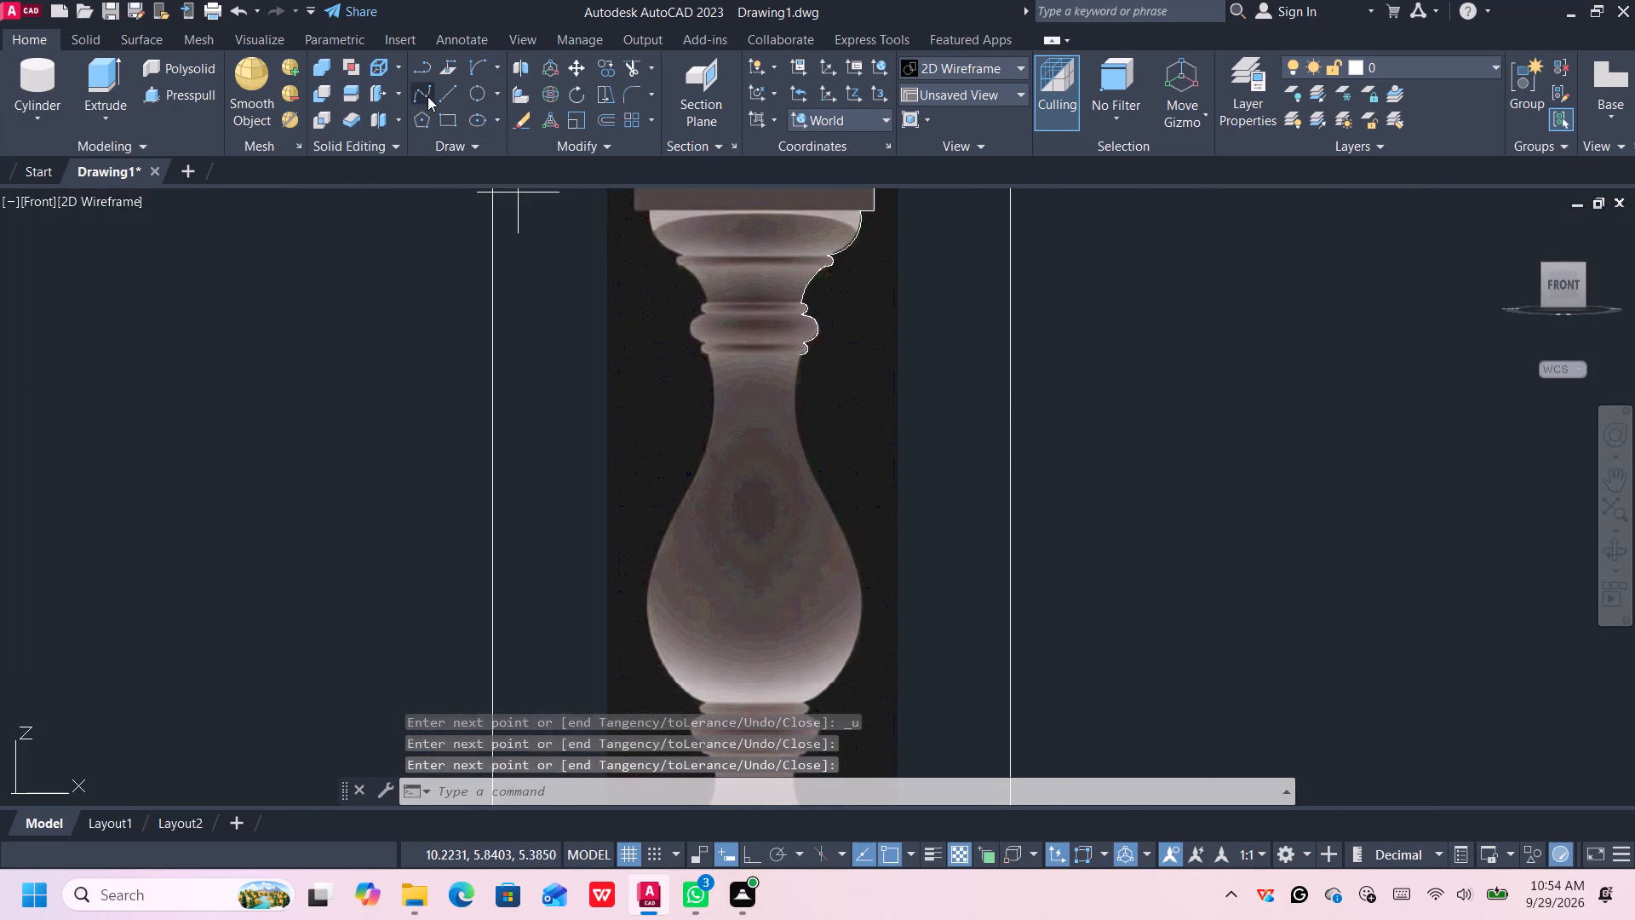
scroll(791, 361, up, 2)
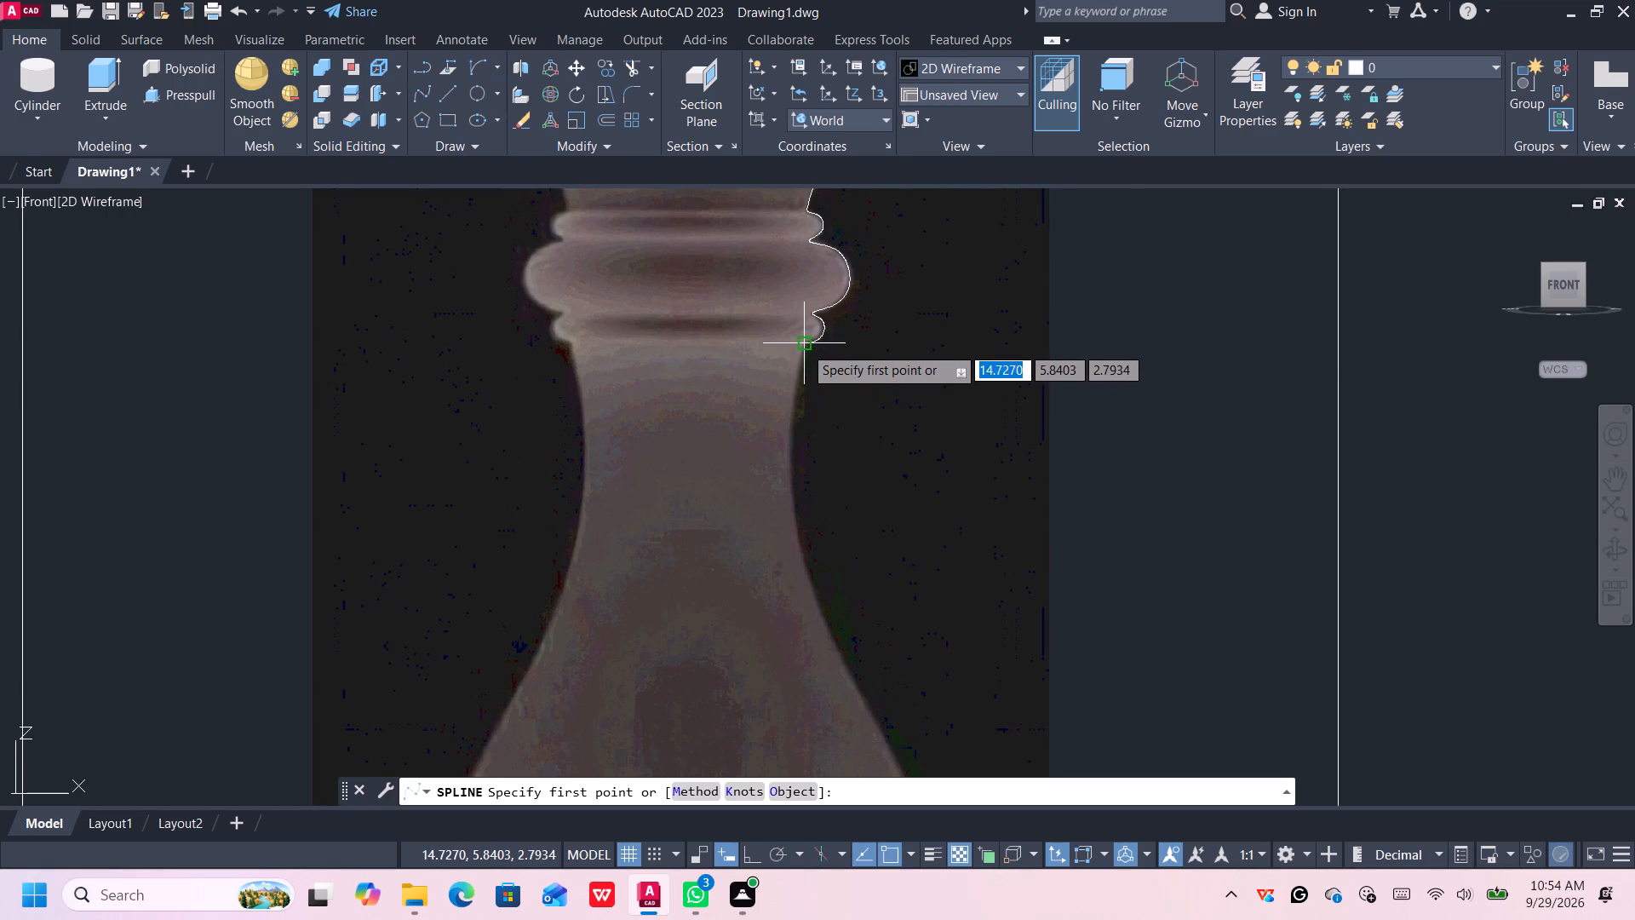
click(804, 346)
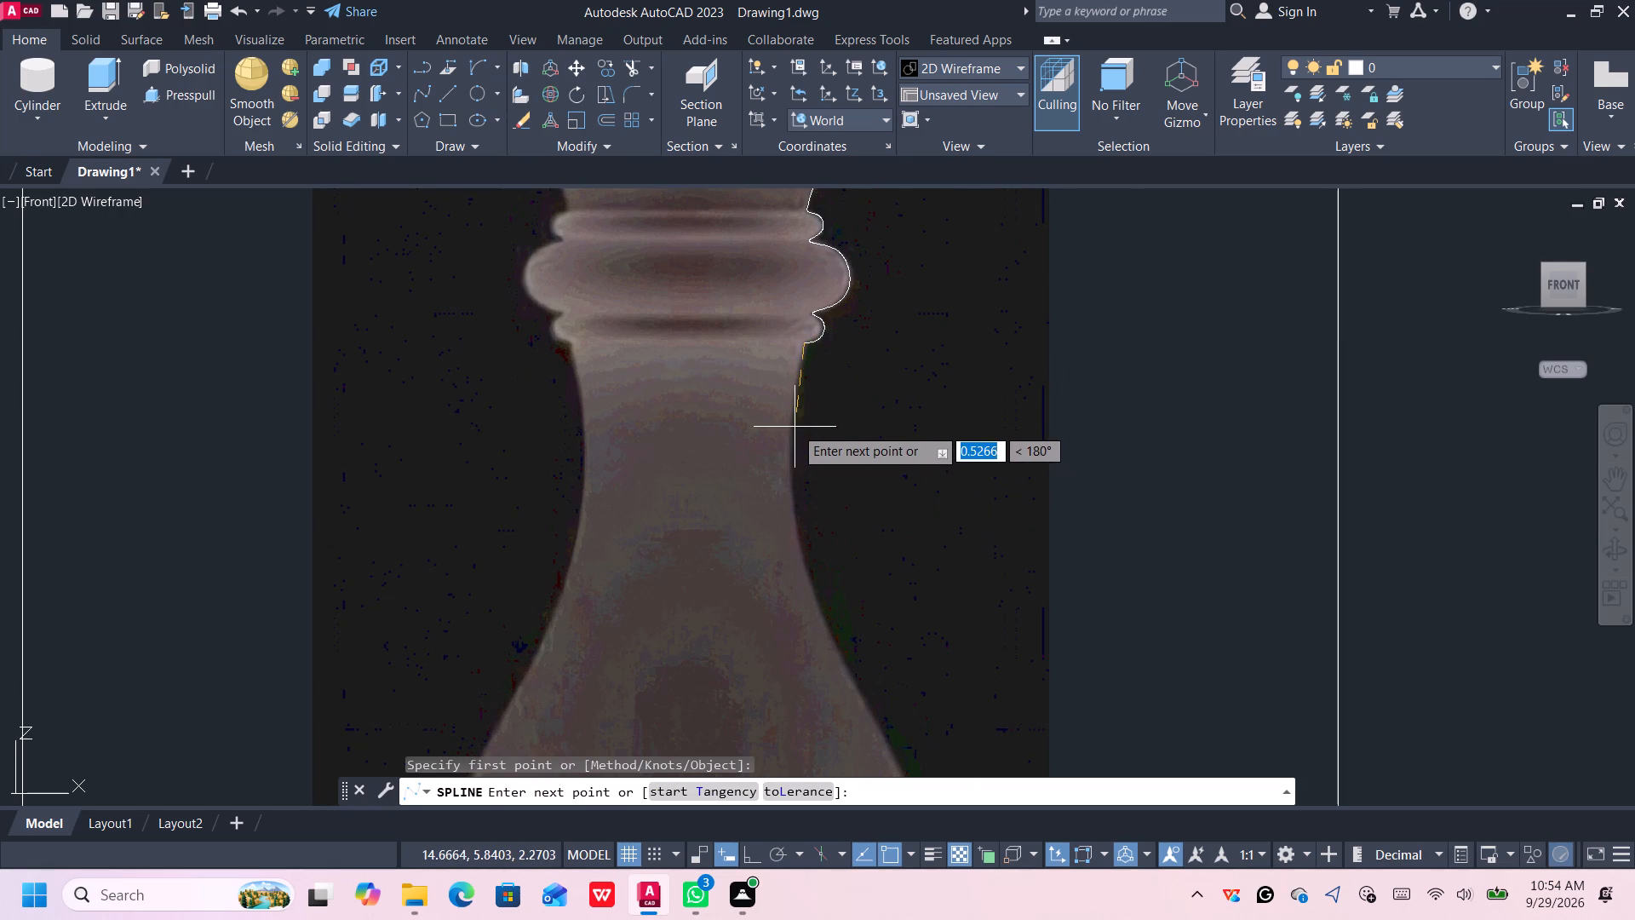
scroll(789, 421, up, 2)
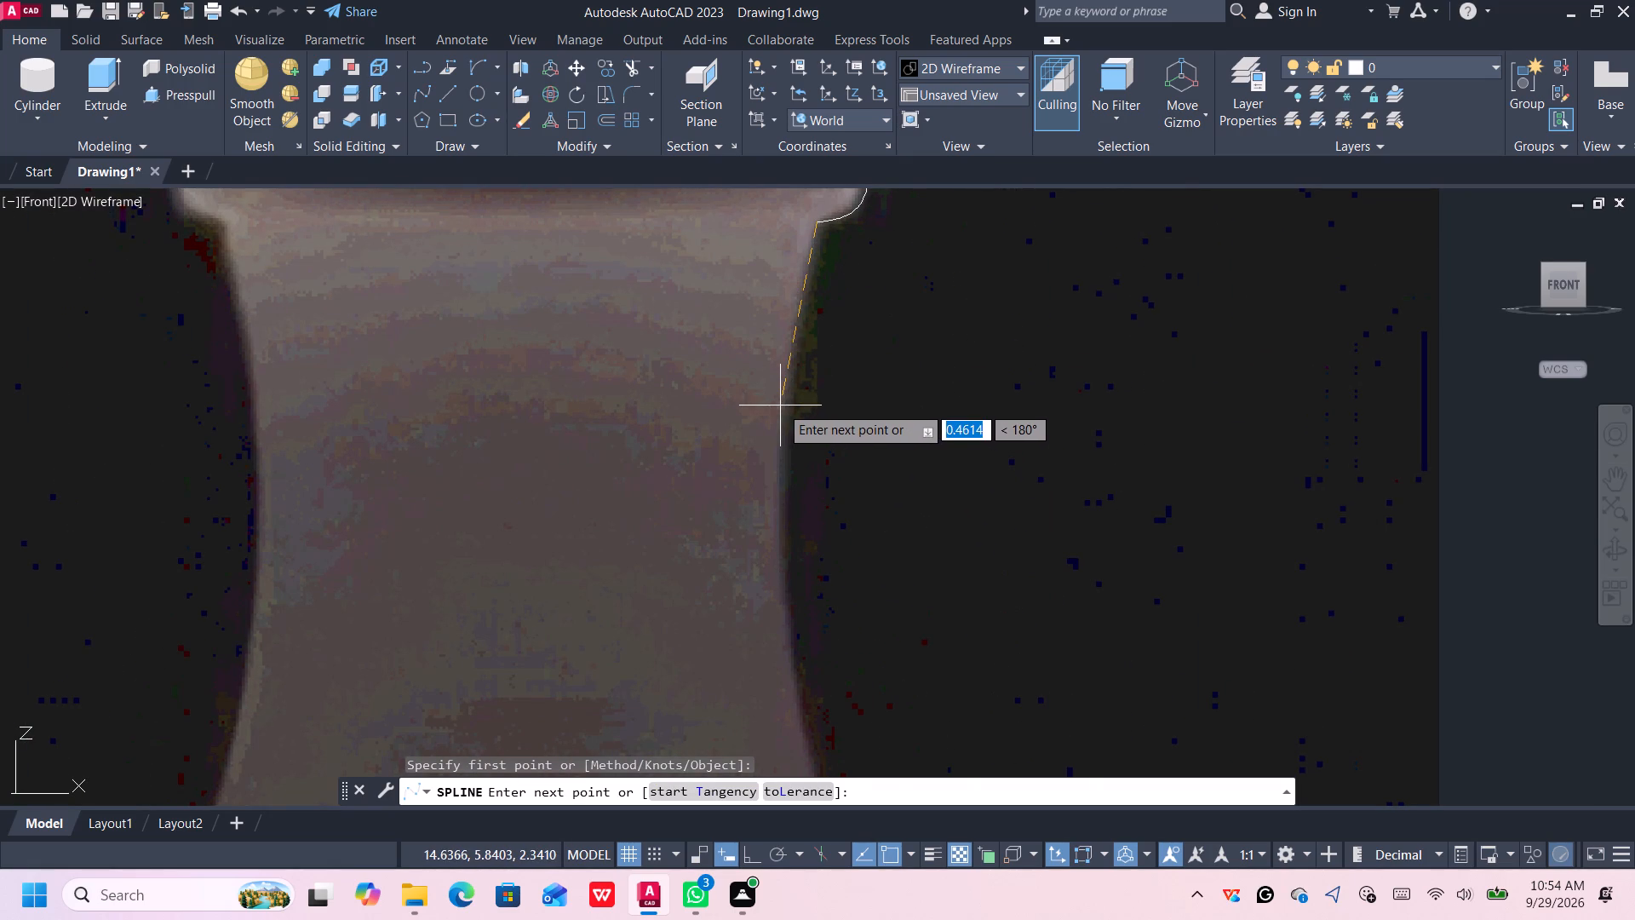
click(781, 405)
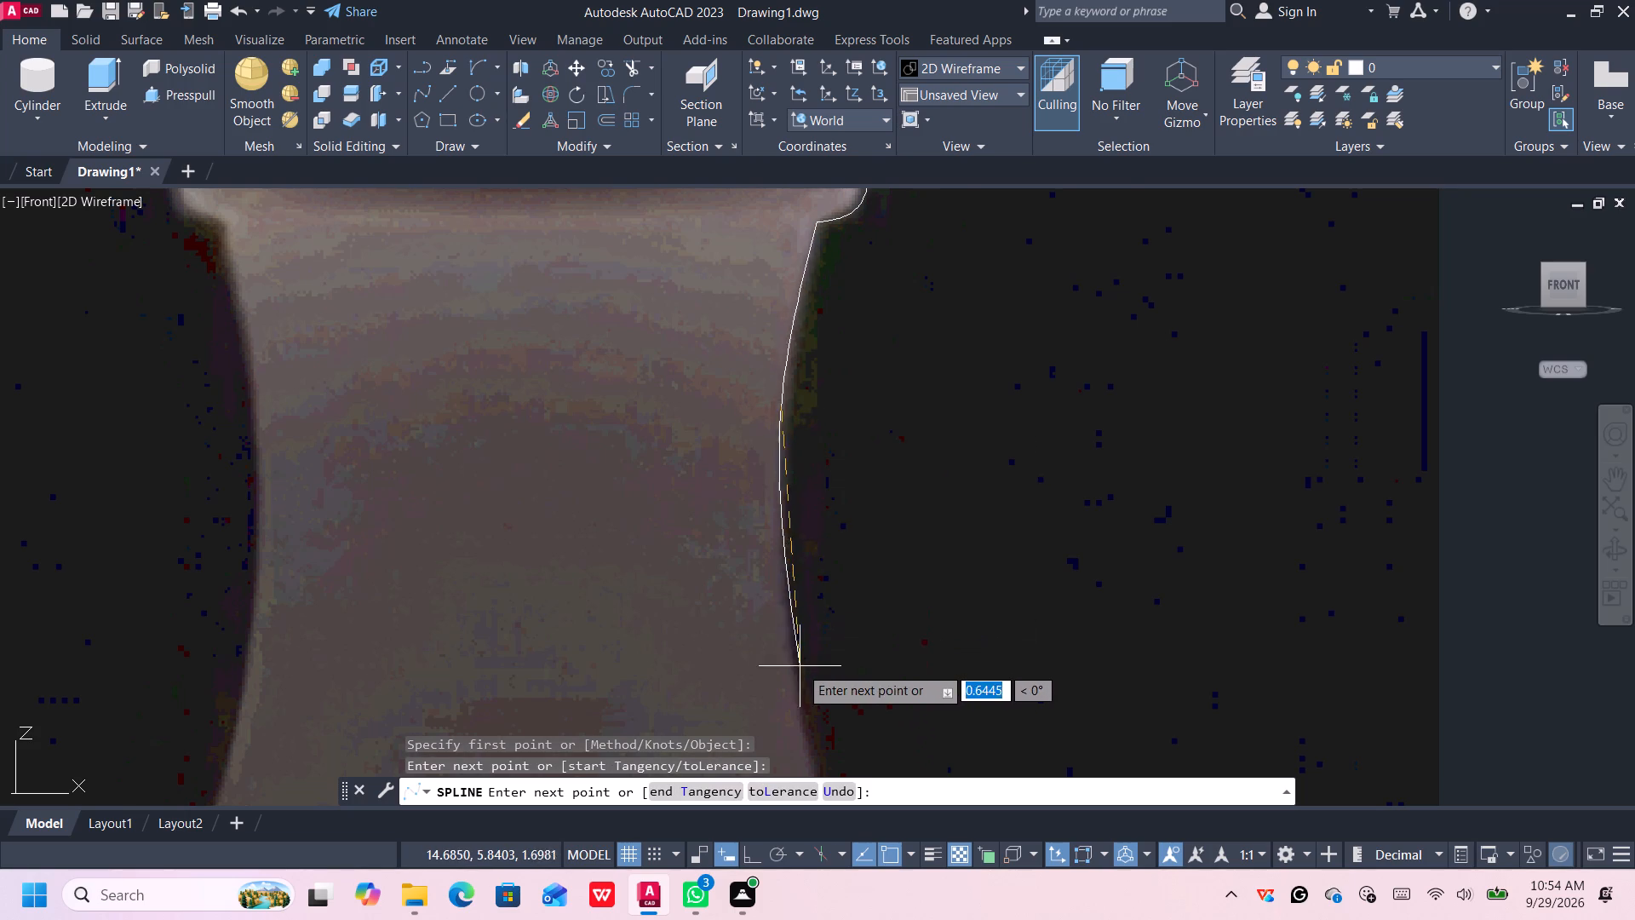
scroll(800, 668, down, 2)
middle_drag(800, 690, 746, 409)
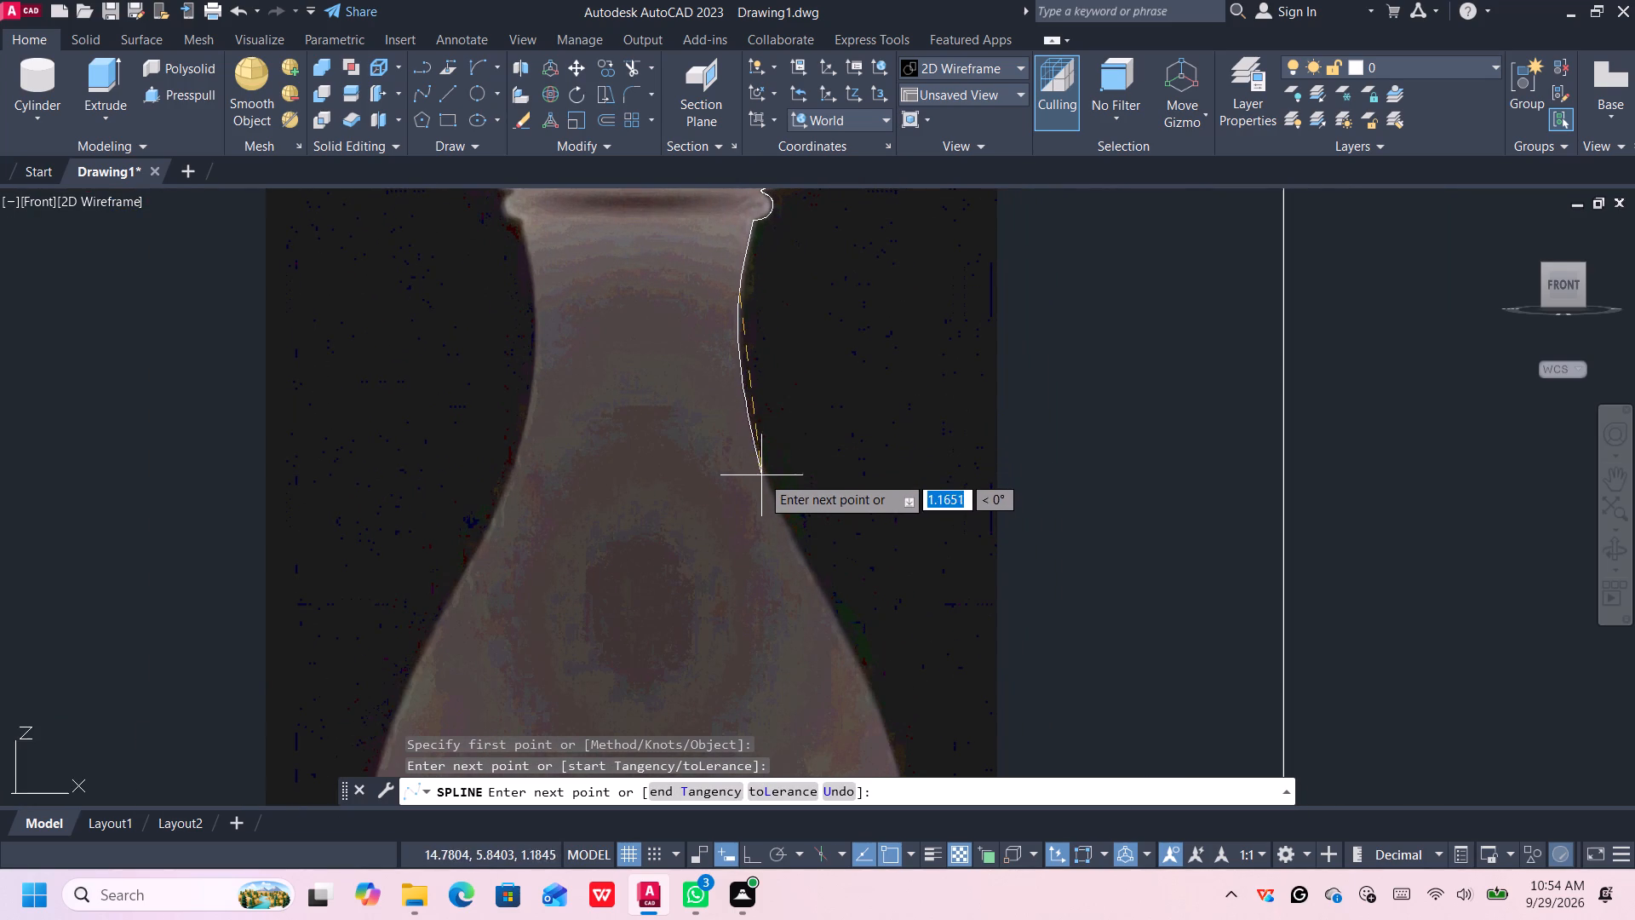
click(786, 531)
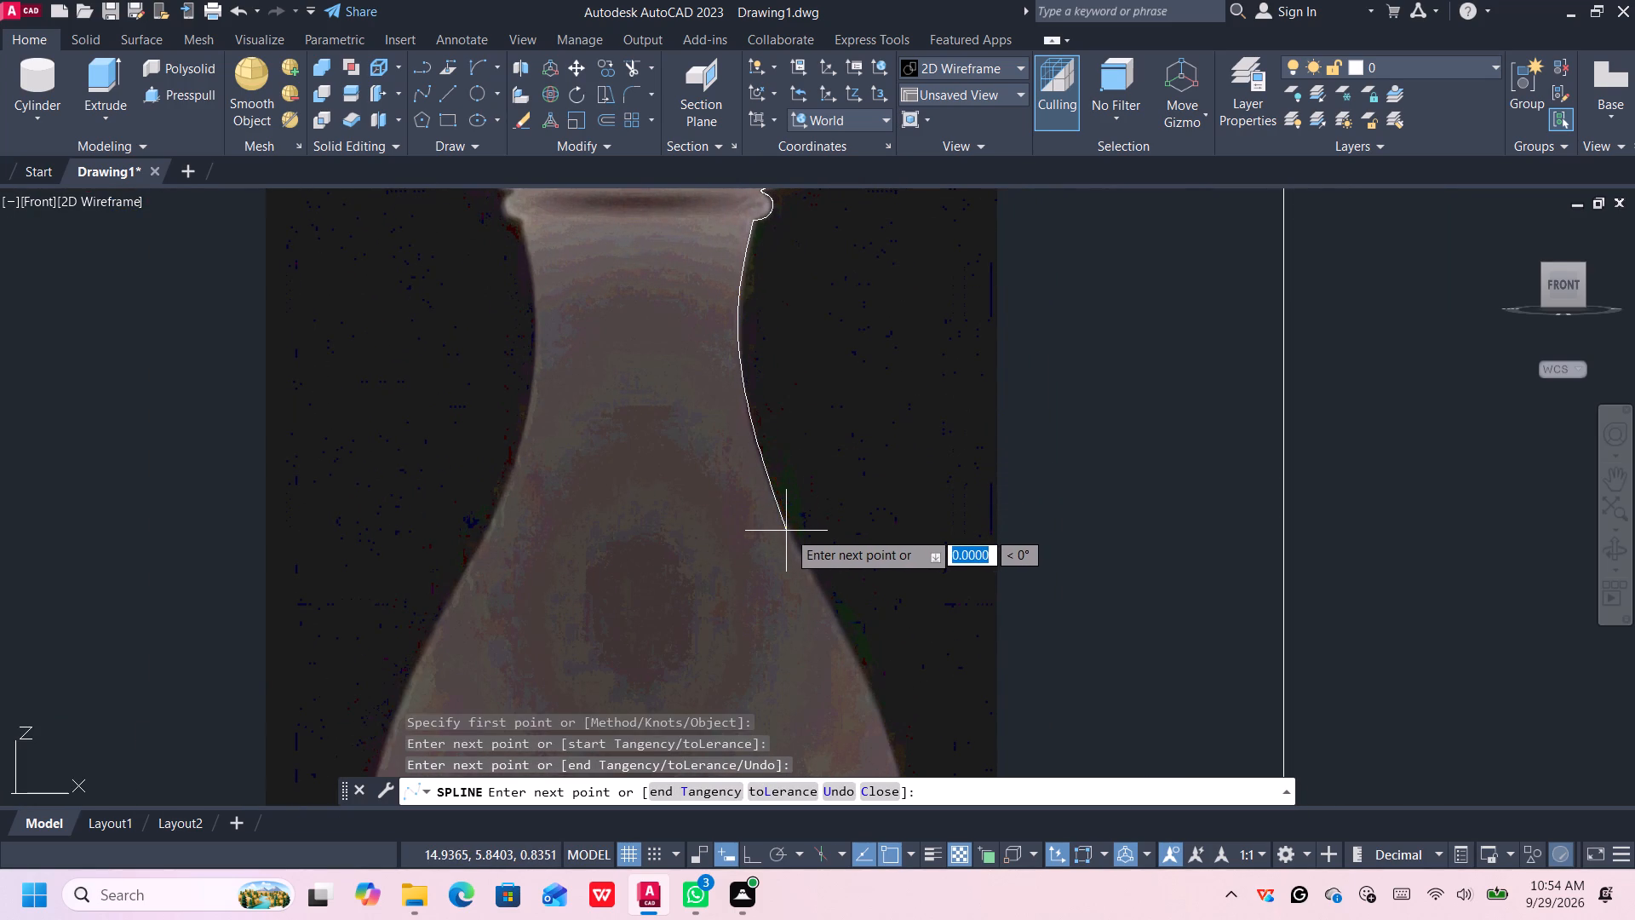
Continue the spline down the flaring flank of the vase body and past its widest point.
scroll(867, 658, down, 2)
middle_drag(869, 676, 814, 448)
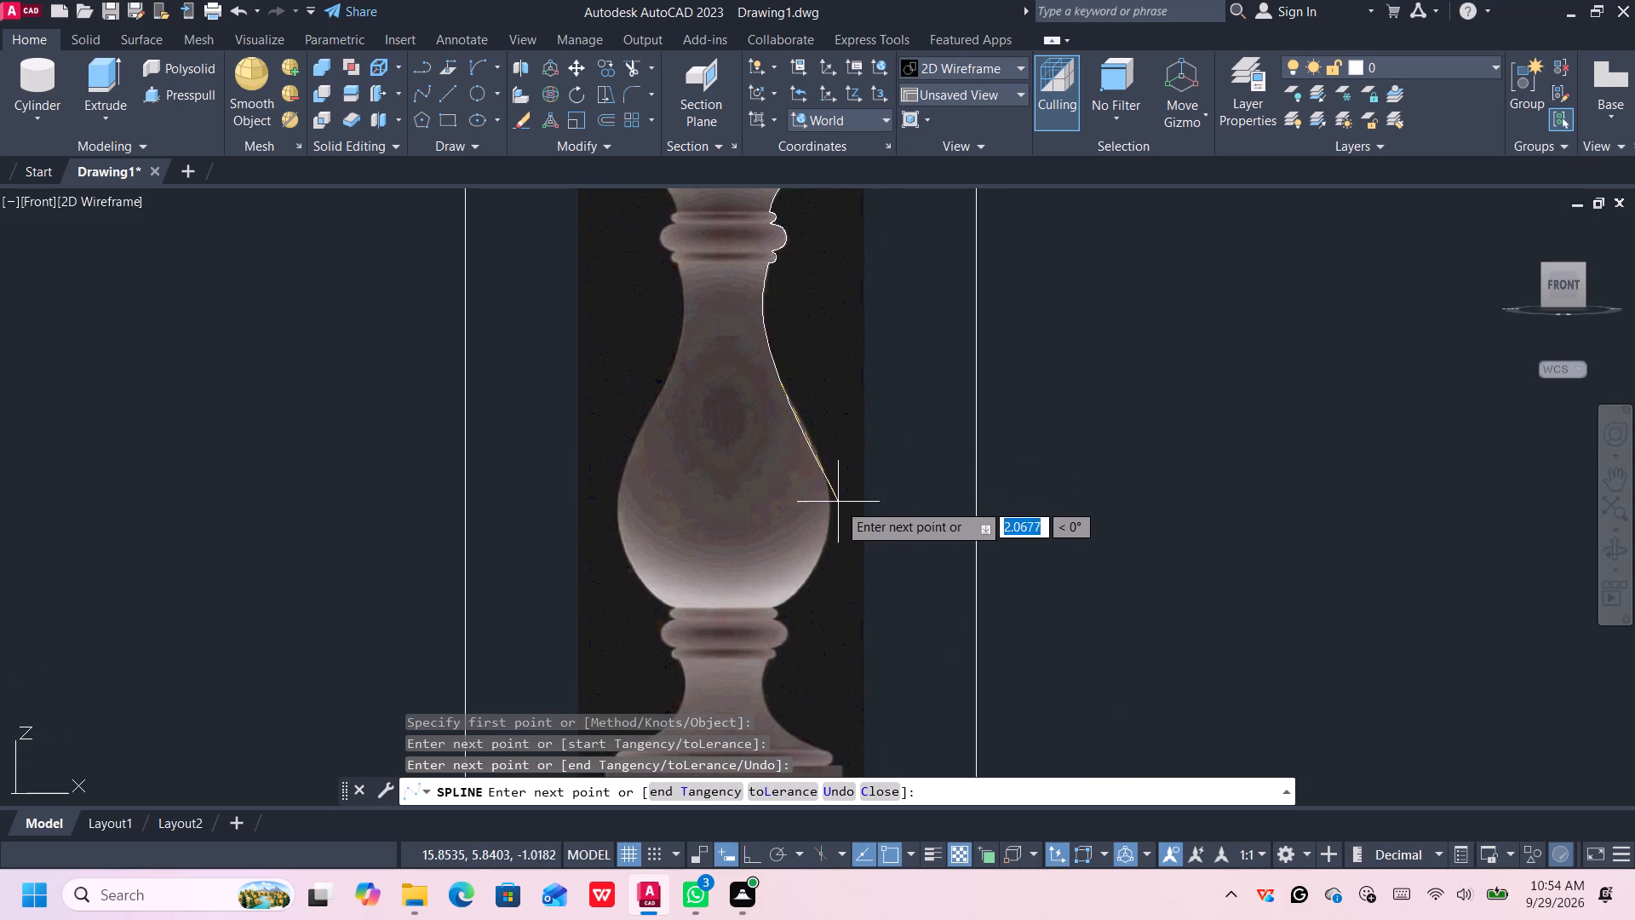
scroll(809, 441, up, 2)
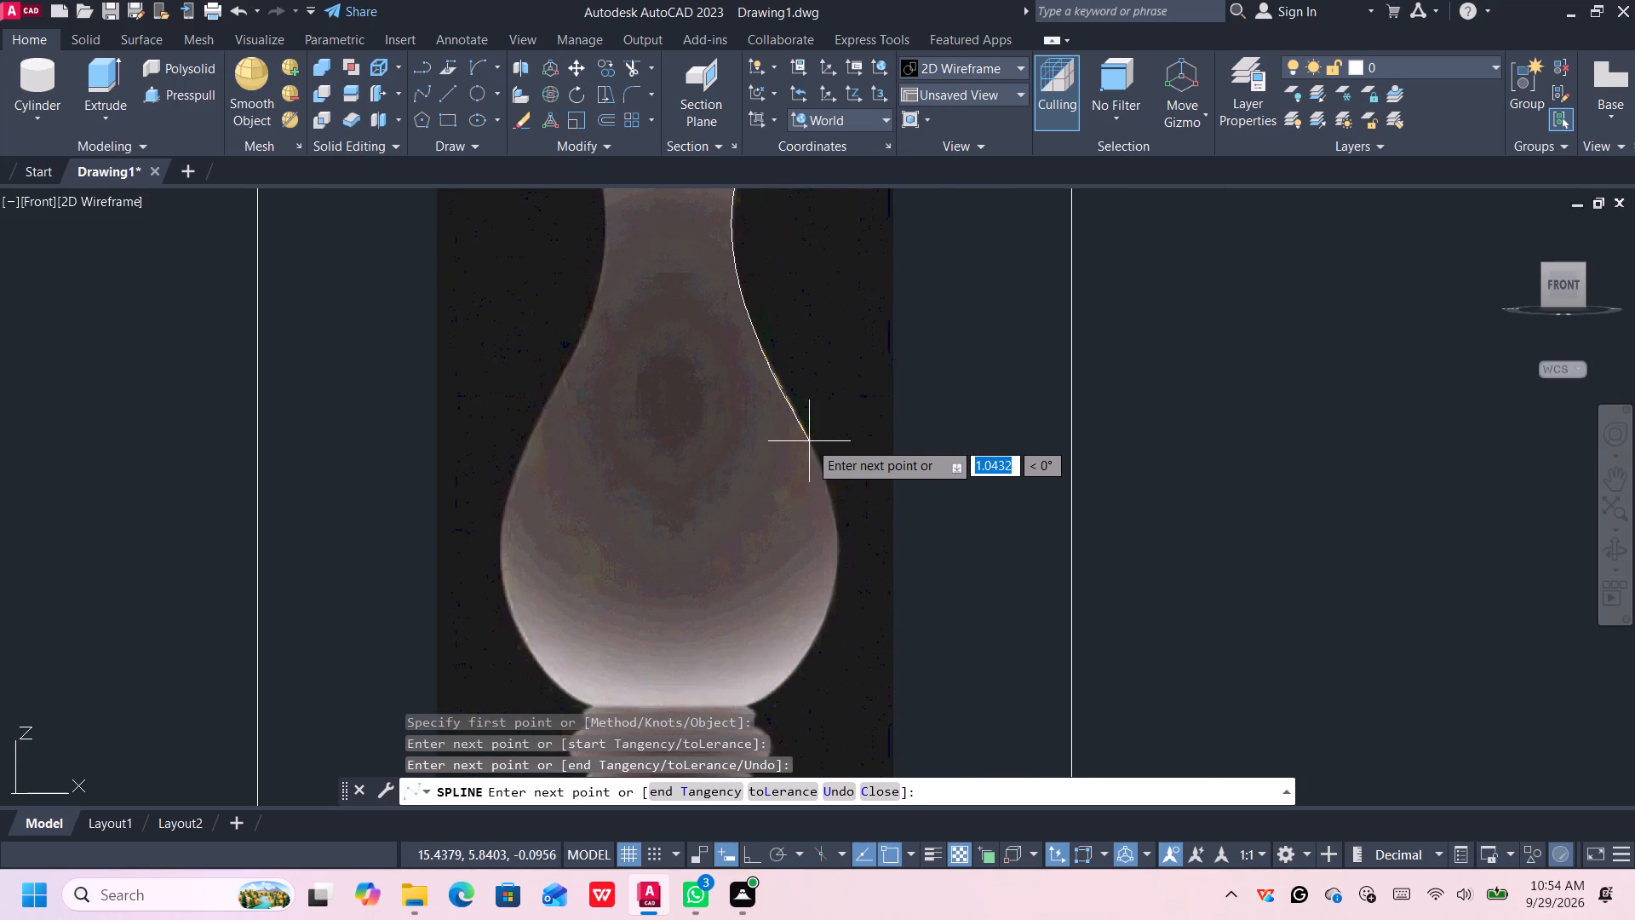
click(810, 446)
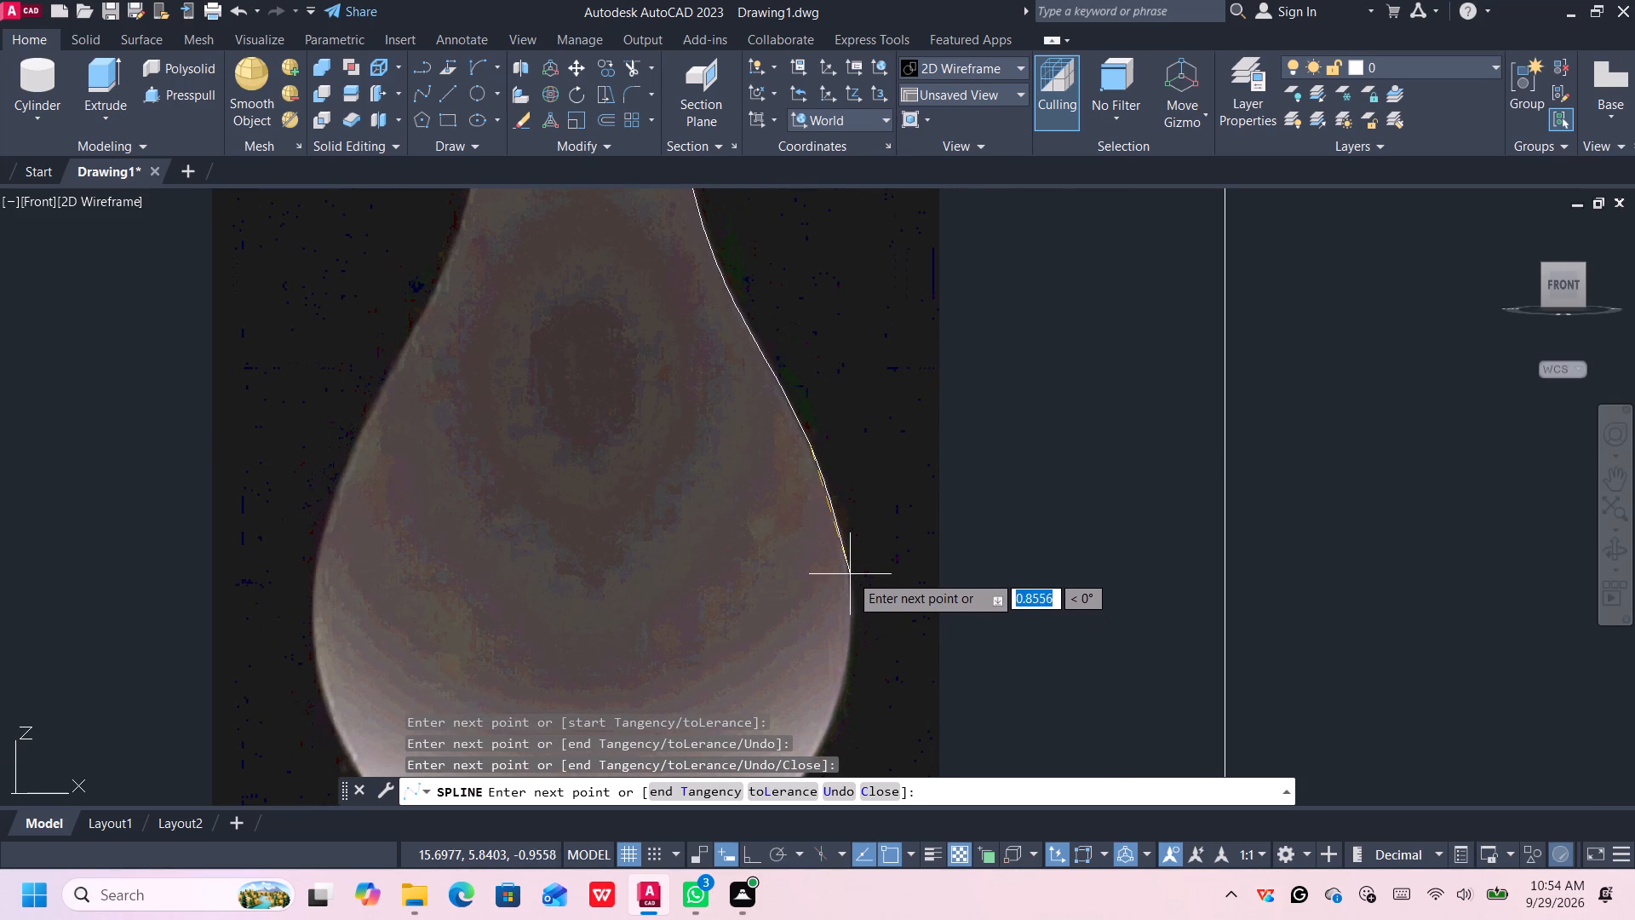
click(848, 565)
middle_drag(840, 664, 835, 528)
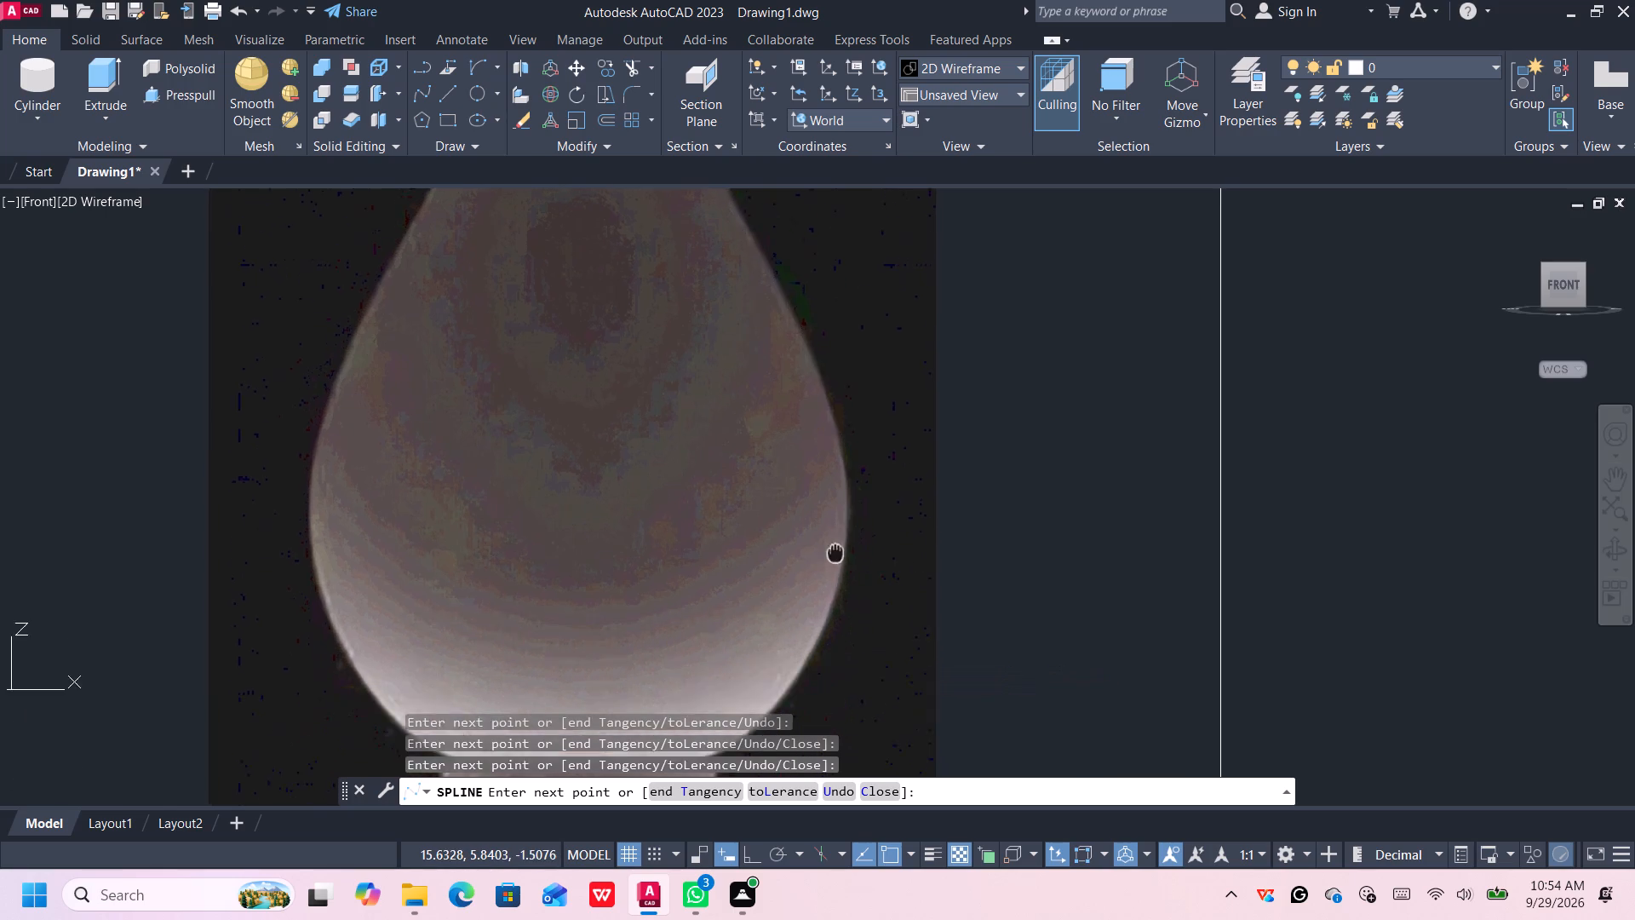
middle_drag(835, 528, 851, 425)
scroll(852, 426, up, 1)
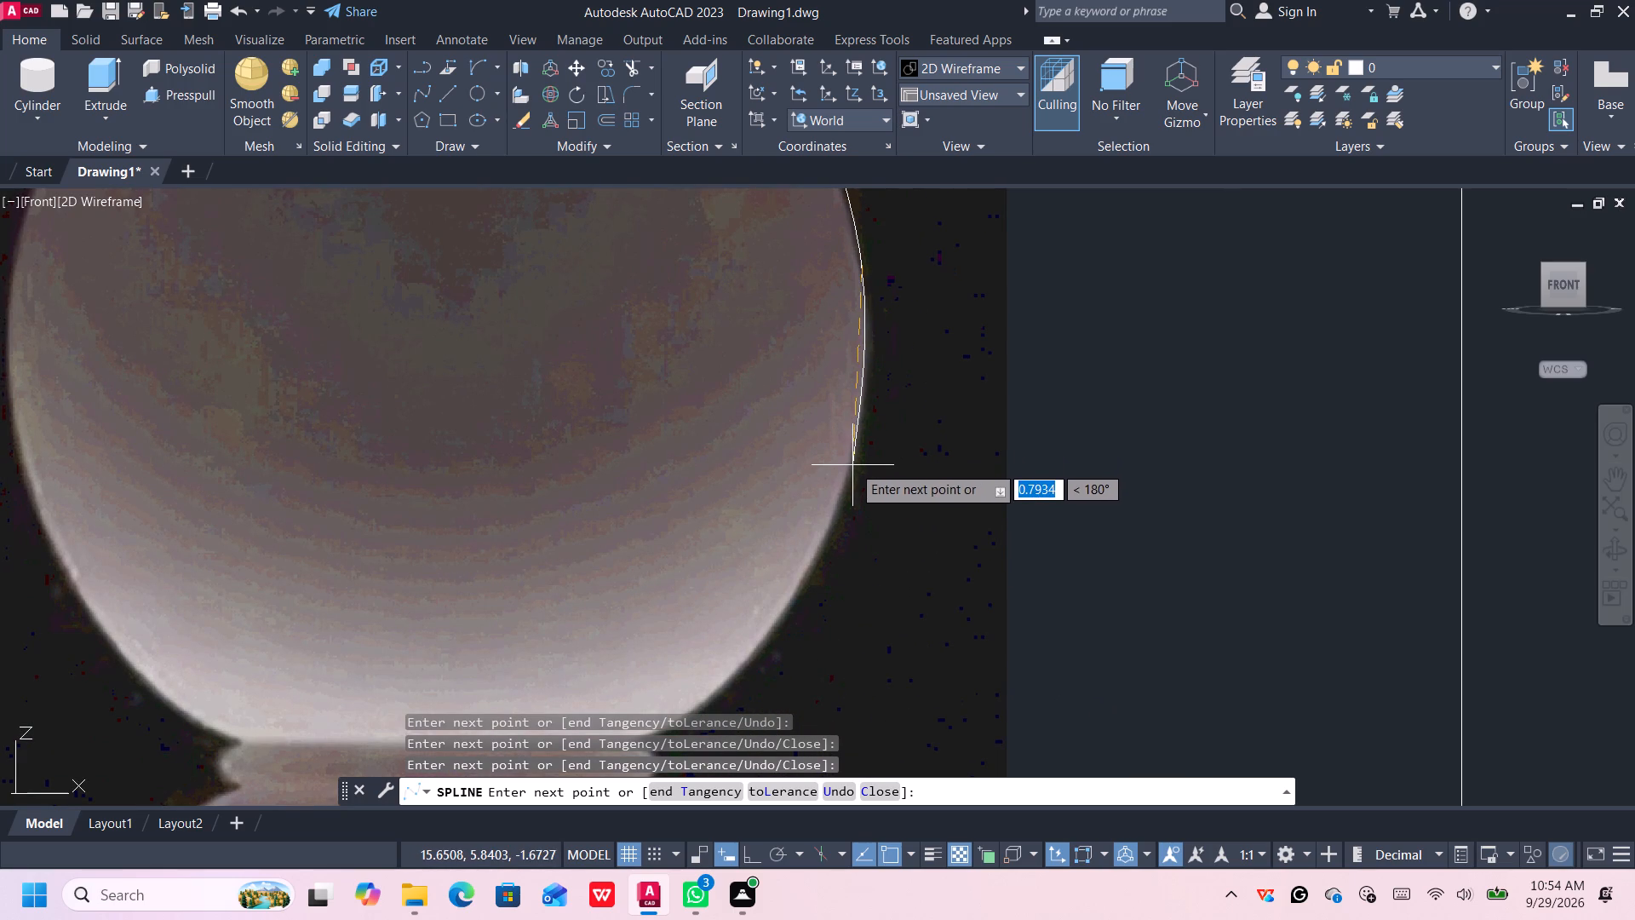
click(851, 465)
Continue the spline around the lower bulge to the groove at the vase body's foot, re-place its last point there, and end it.
scroll(823, 538, down, 2)
middle_drag(805, 573, 843, 484)
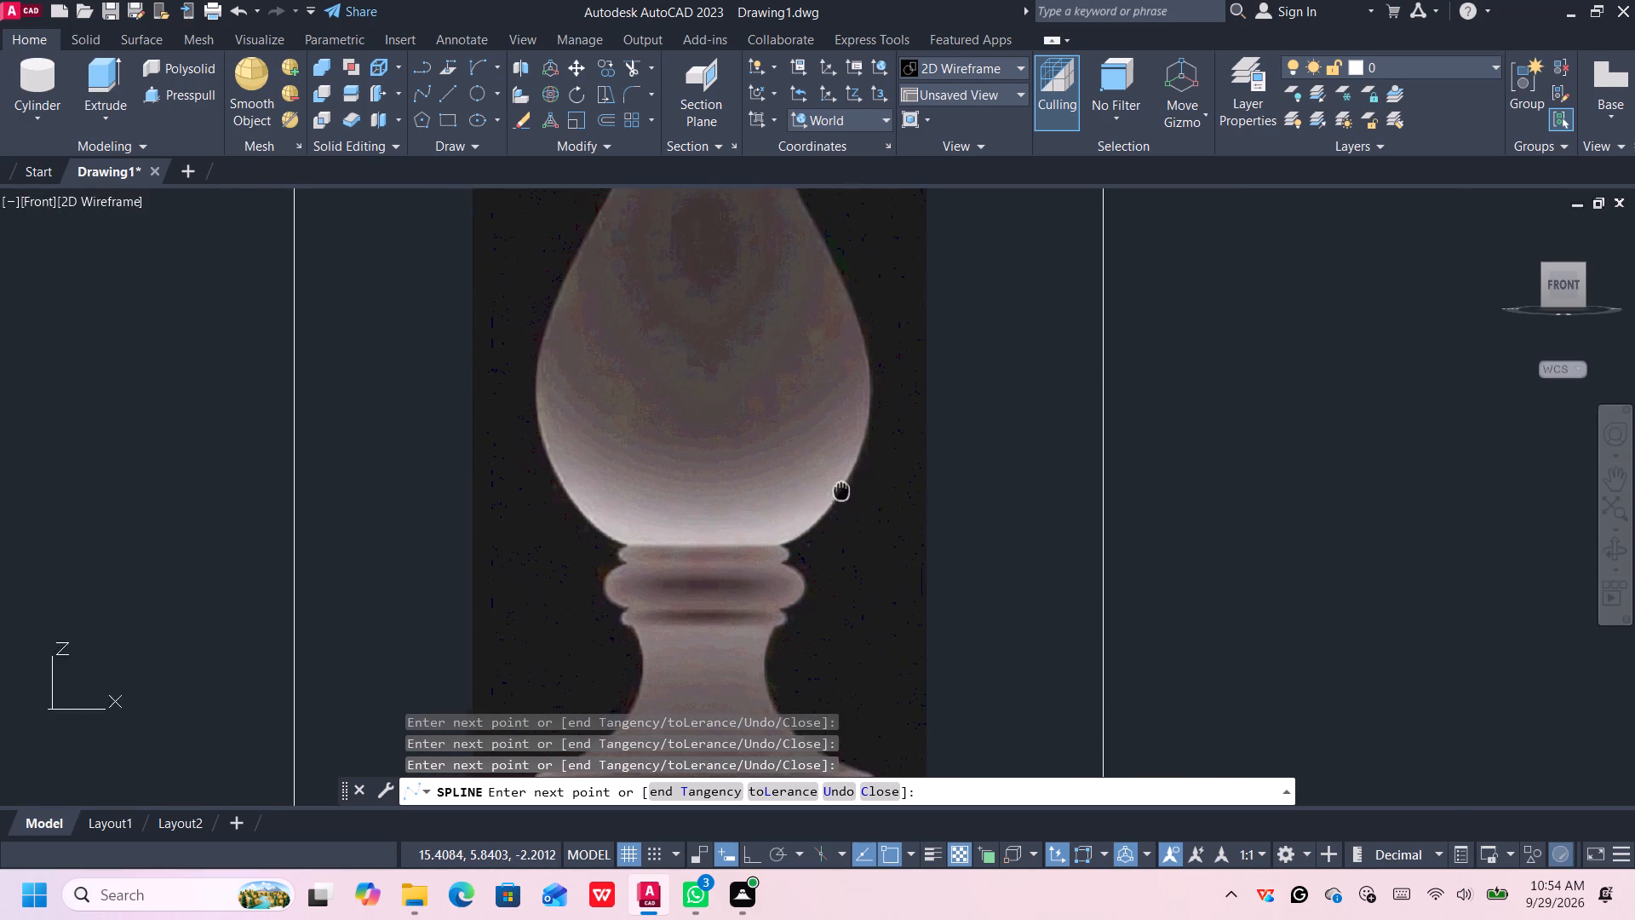
middle_drag(843, 484, 843, 483)
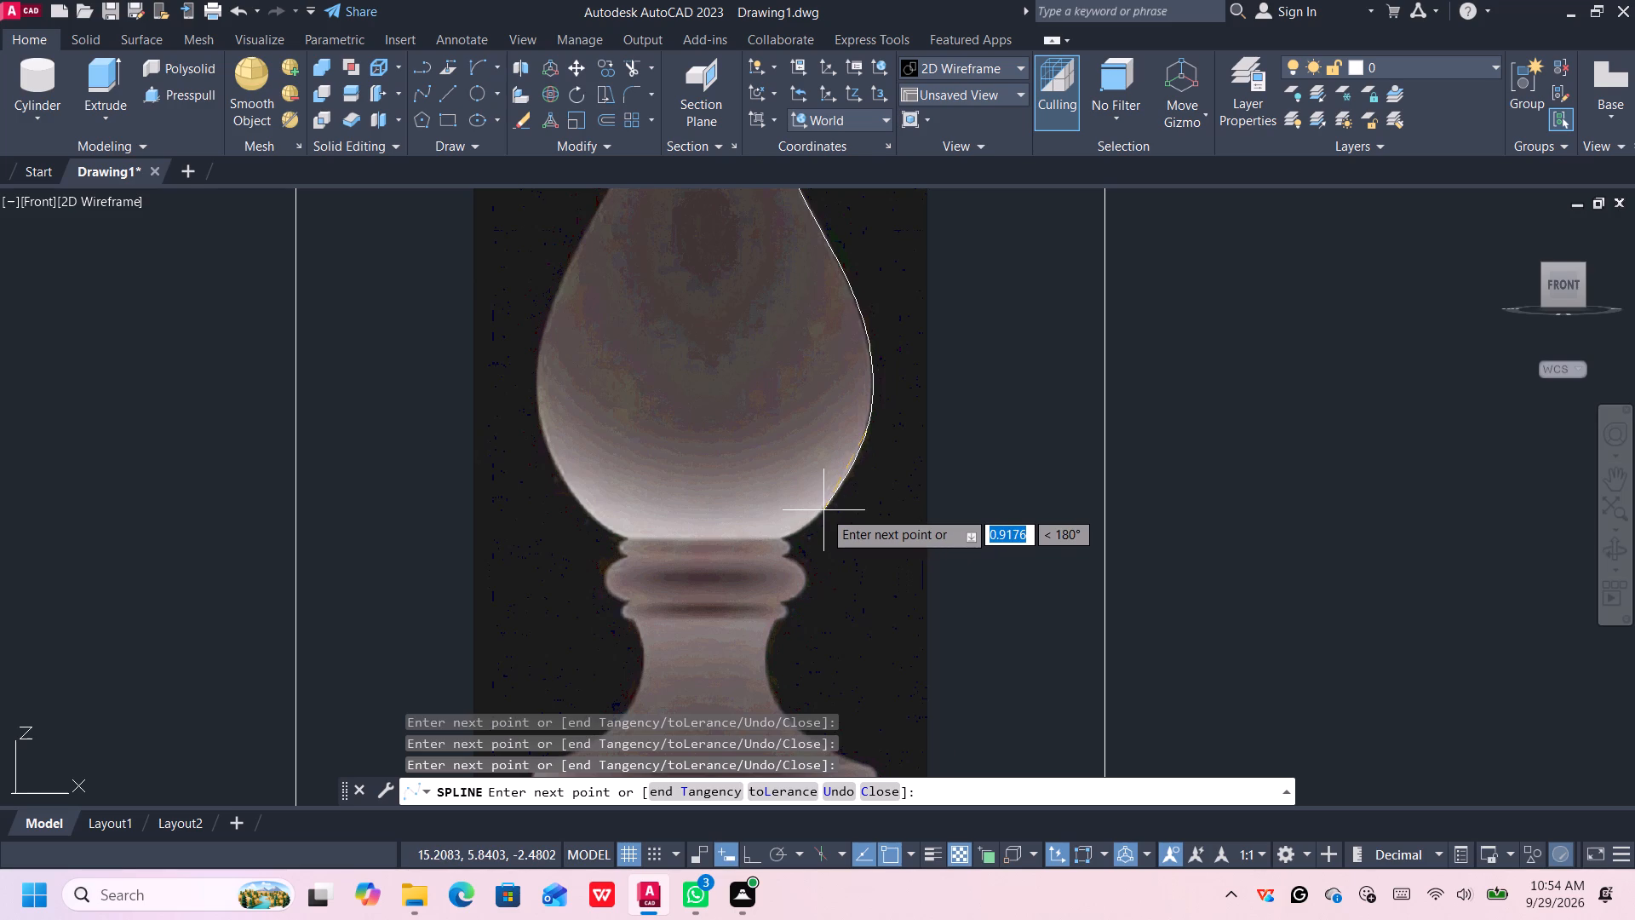
click(823, 510)
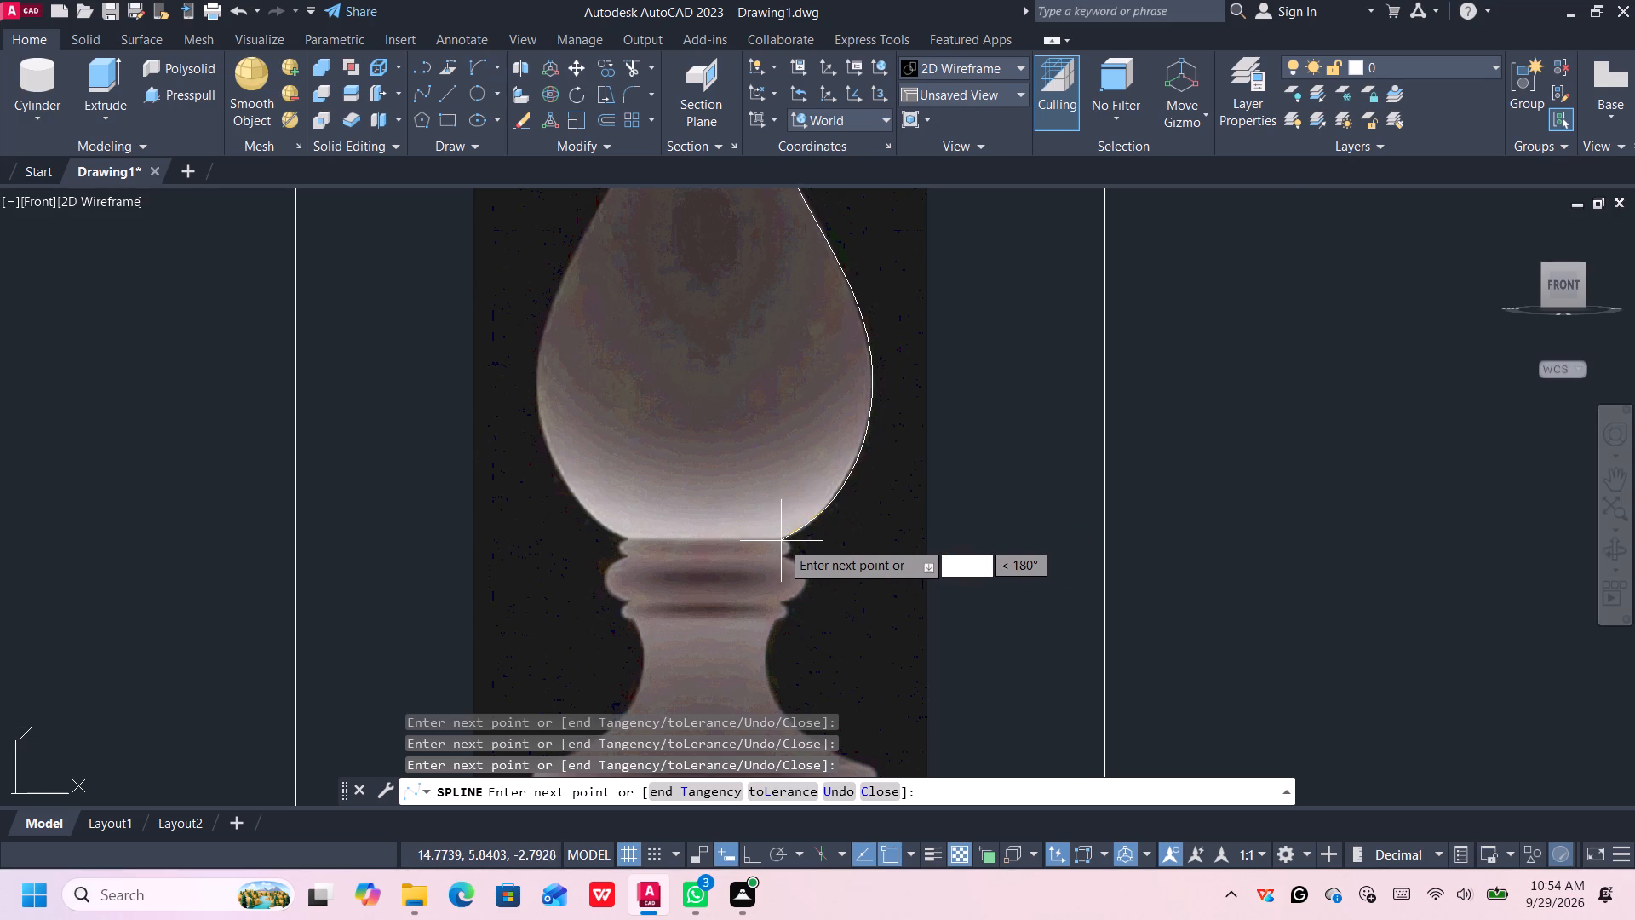
scroll(781, 541, up, 2)
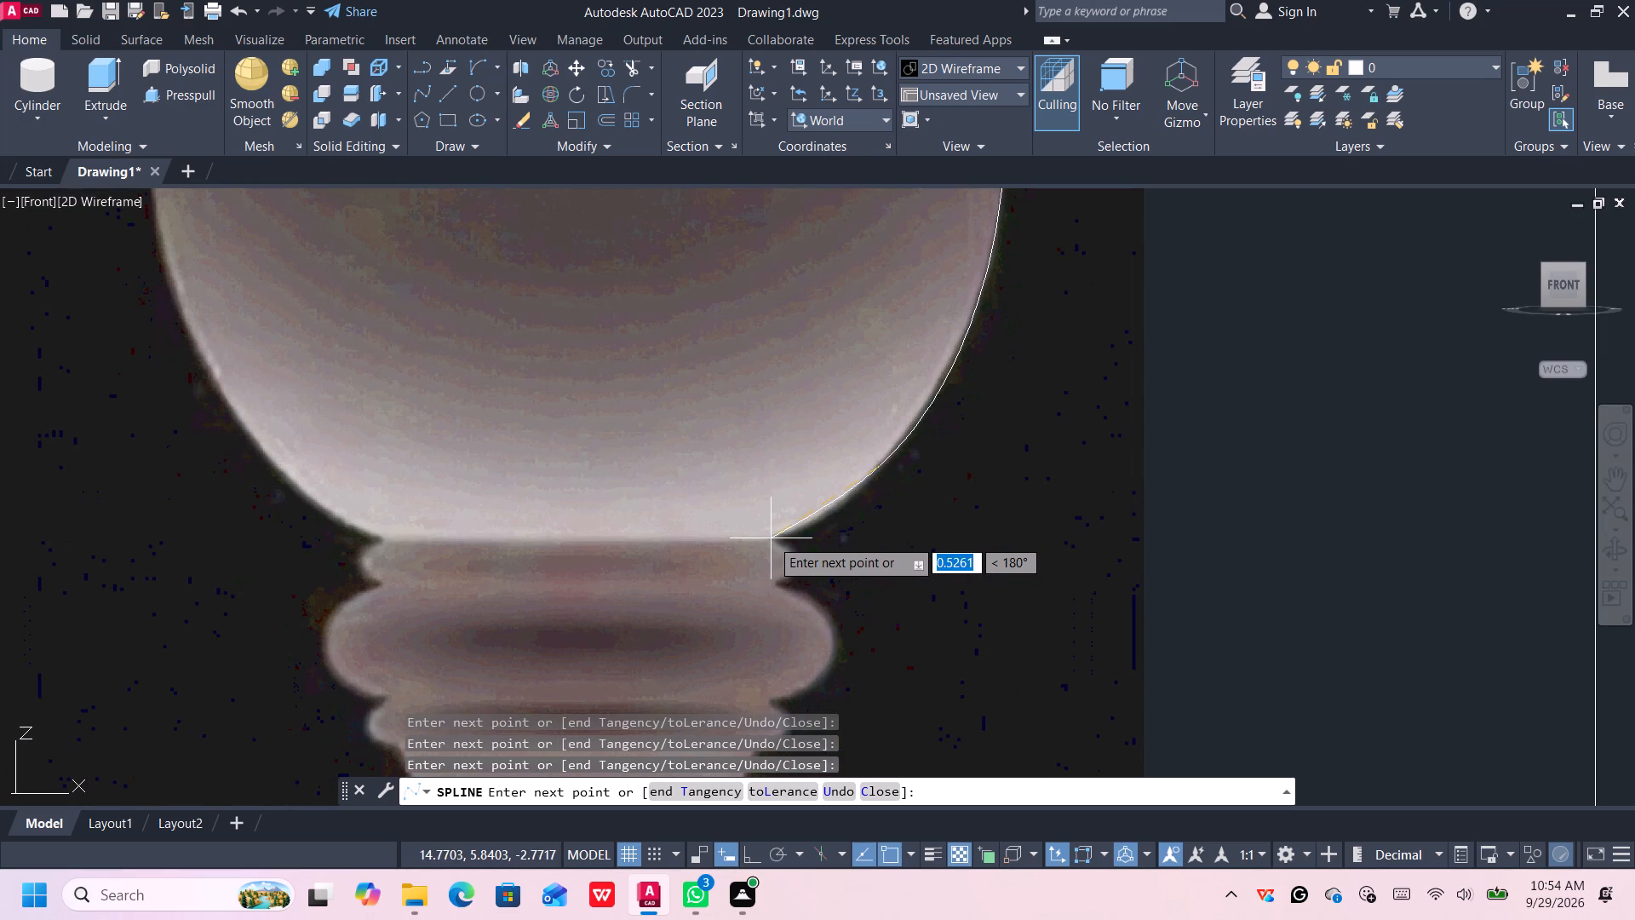
click(771, 538)
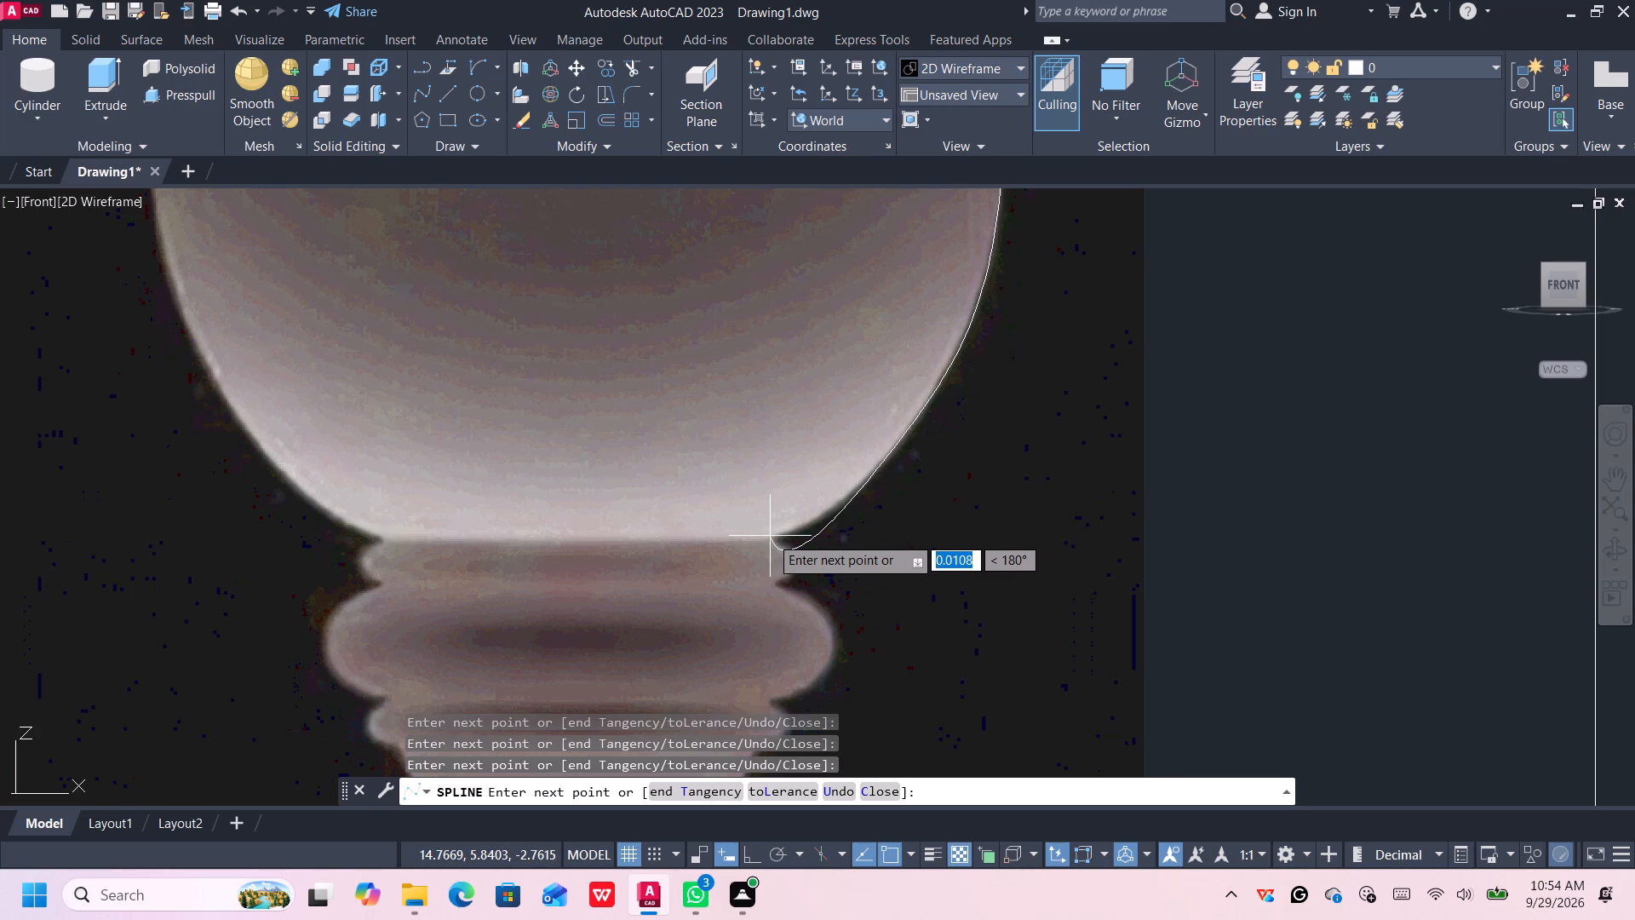
key(ctrl+z)
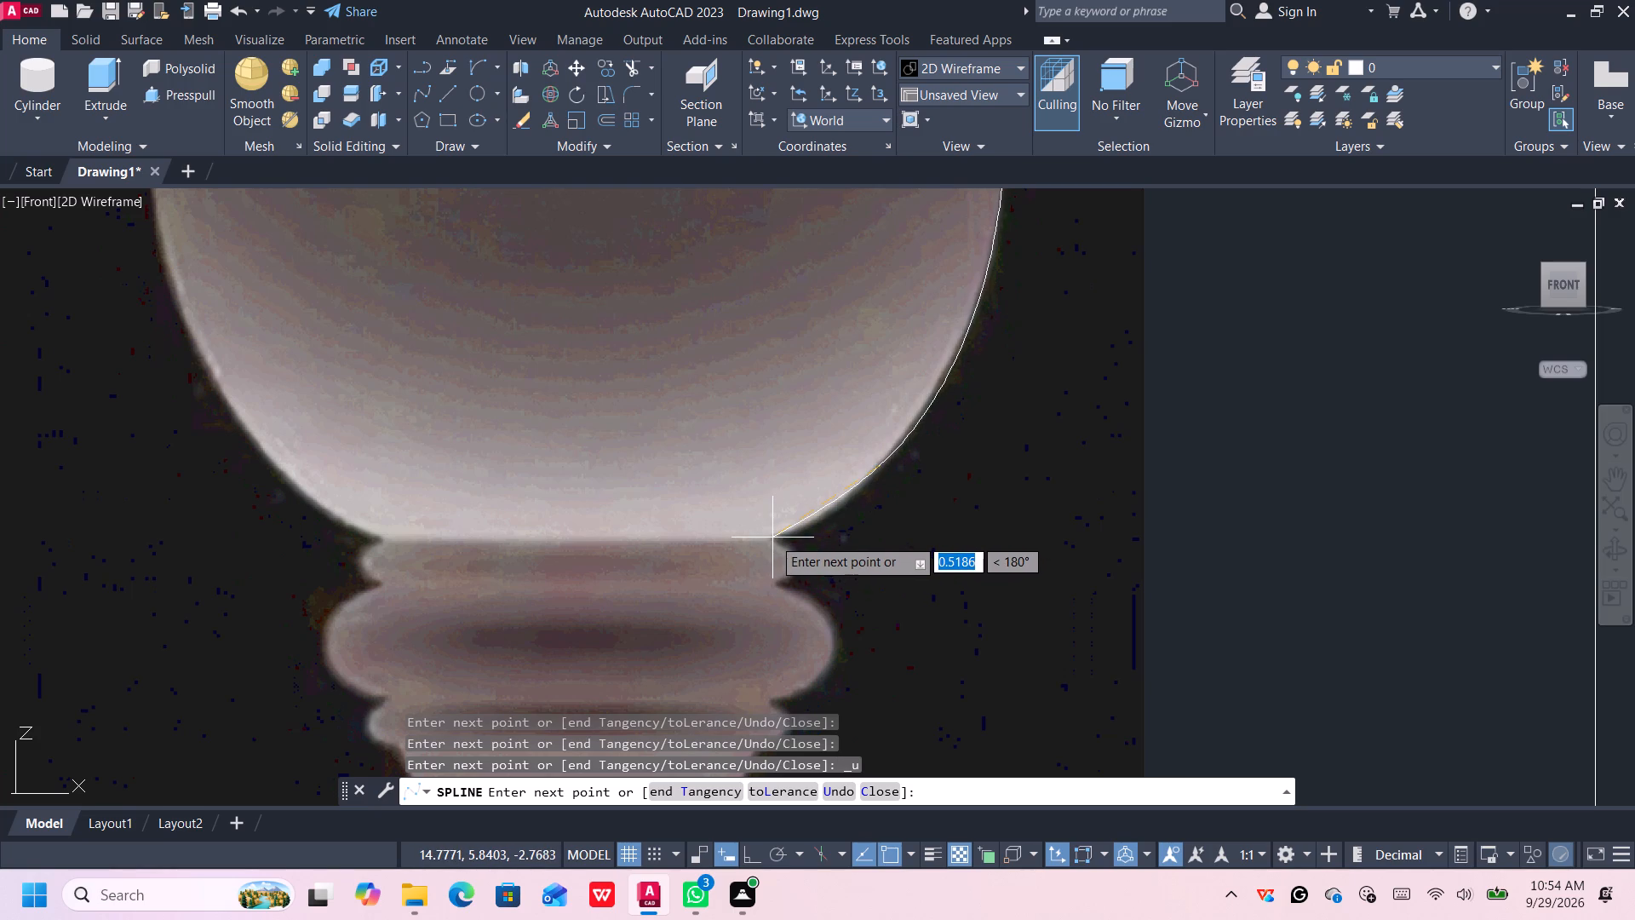
click(772, 538)
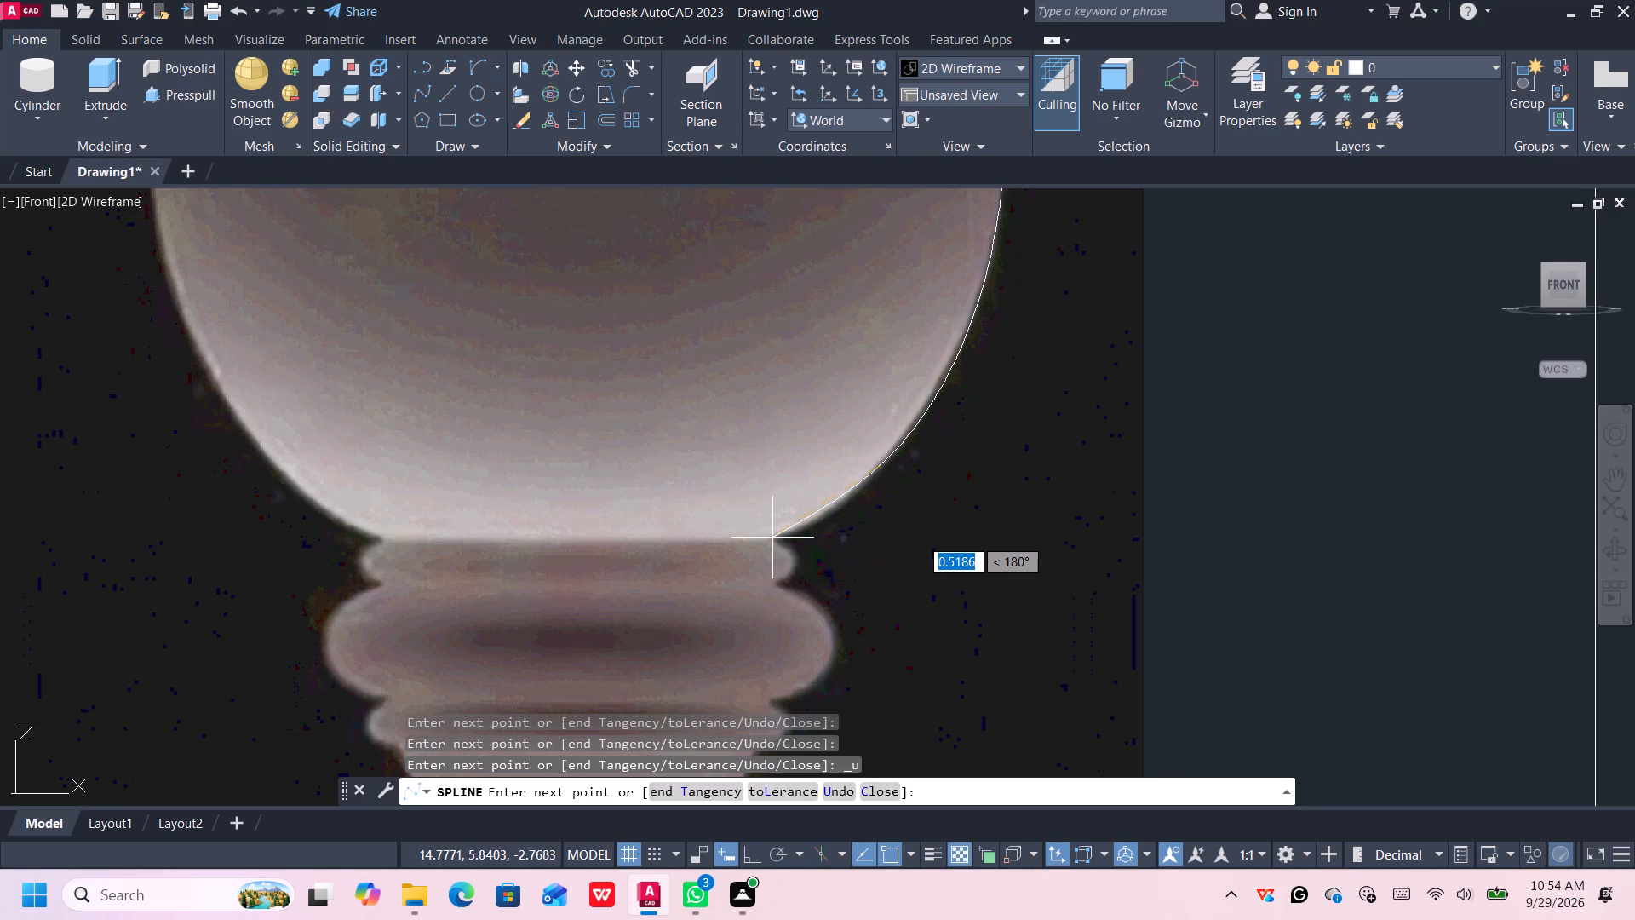
key(Return)
Draw a spline from the vase body's foot around the small bead beneath it to the groove above the large ring.
scroll(815, 570, down, 4)
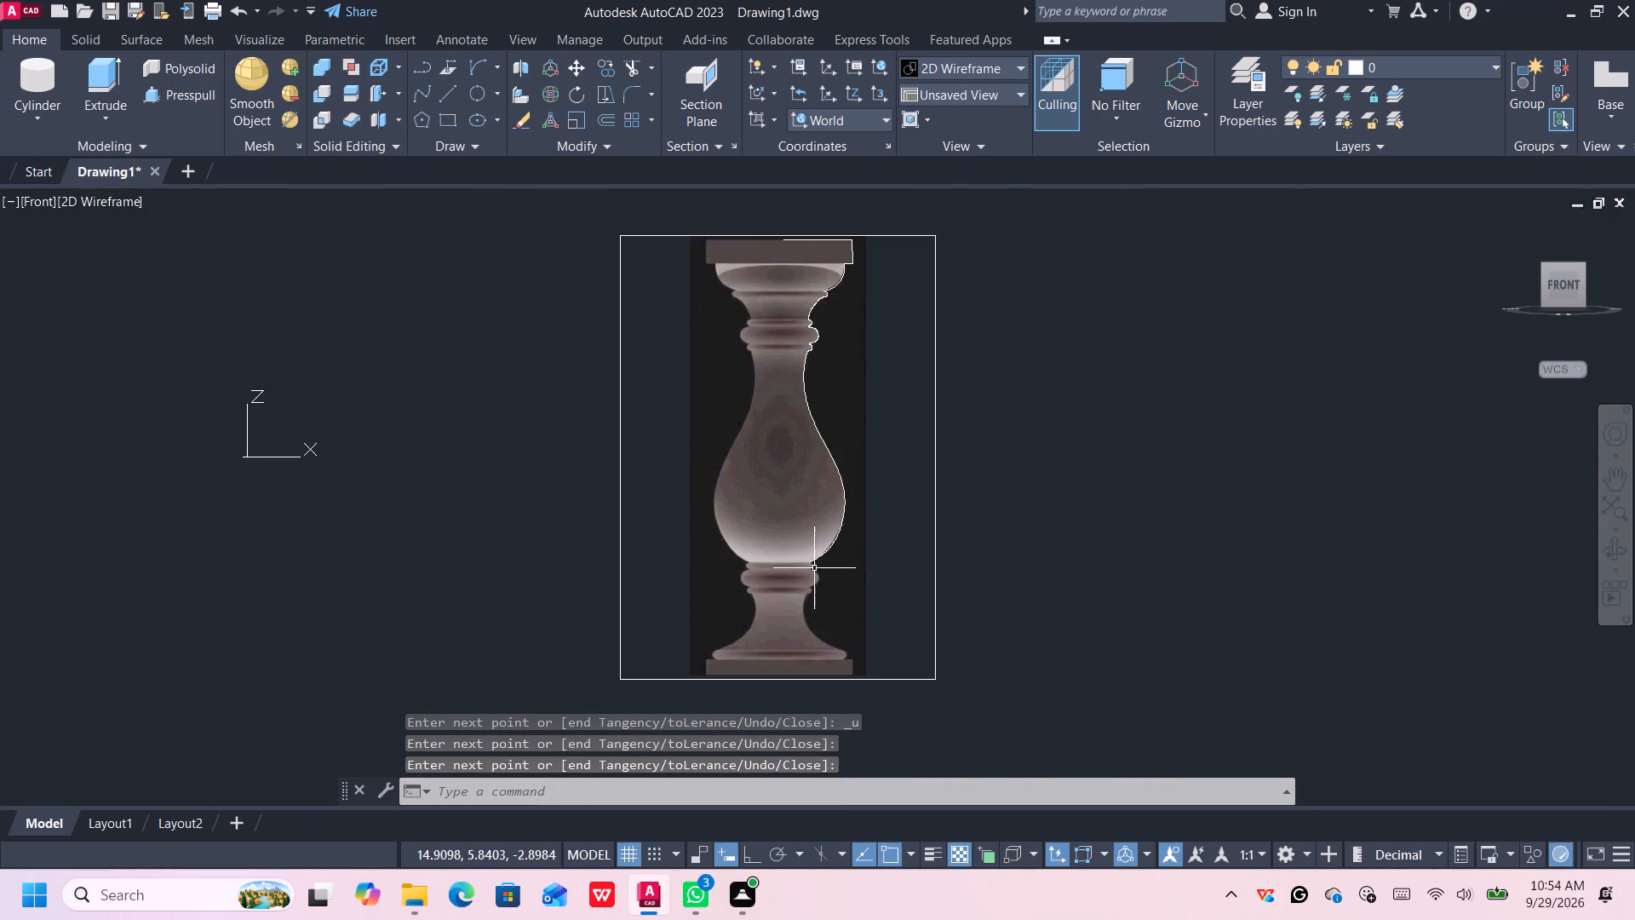
middle_drag(814, 568, 822, 526)
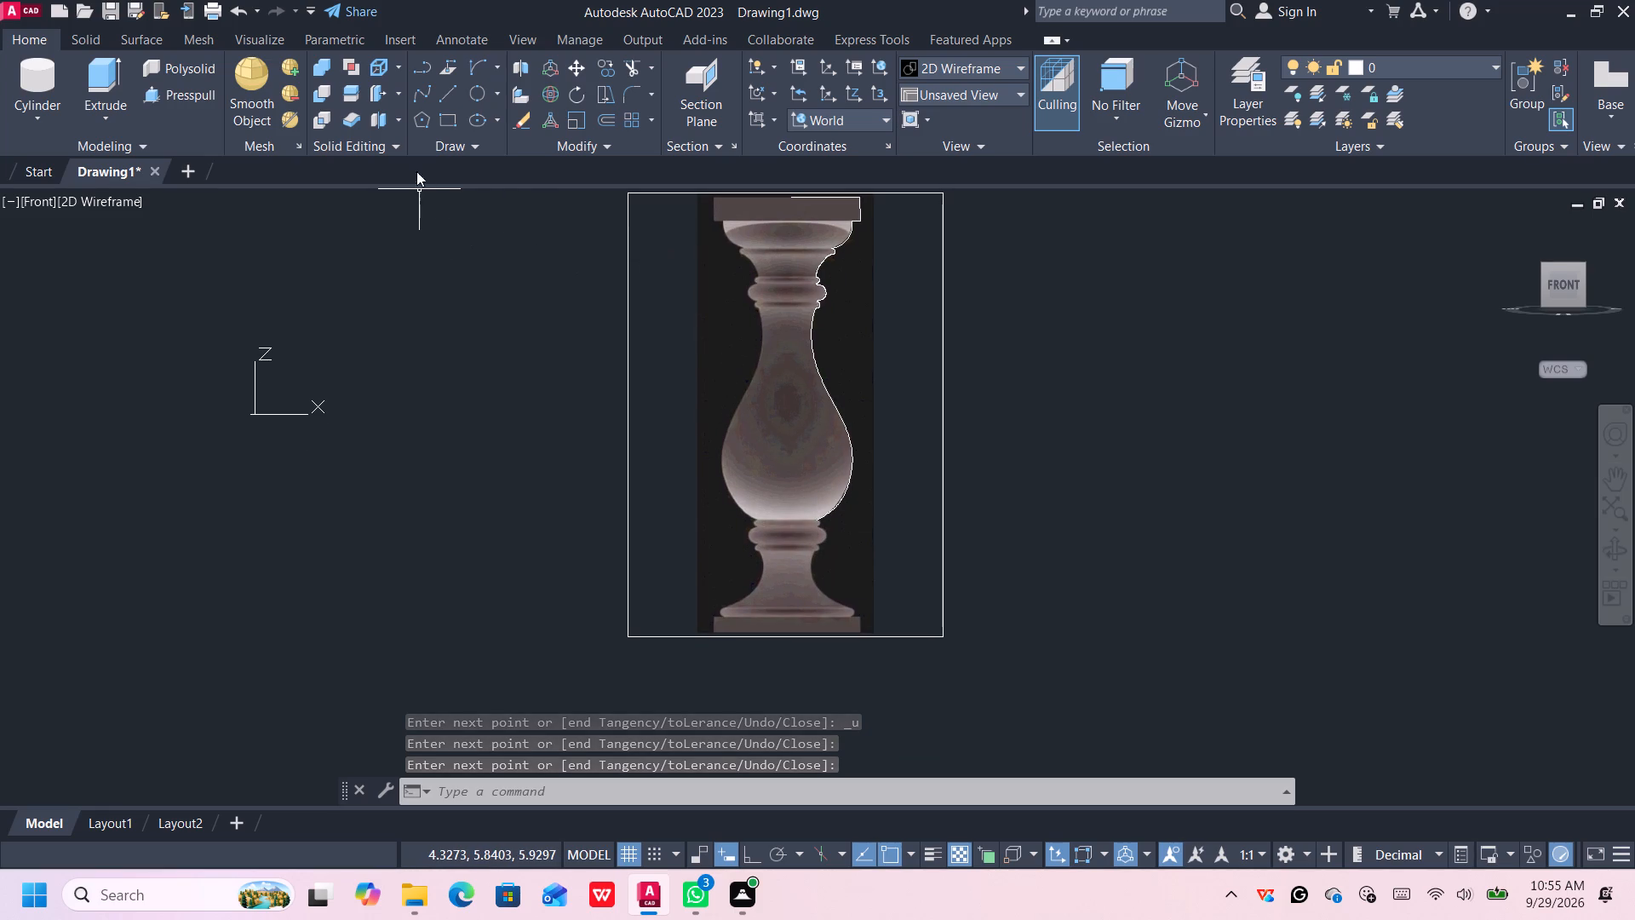
click(423, 92)
scroll(813, 531, up, 6)
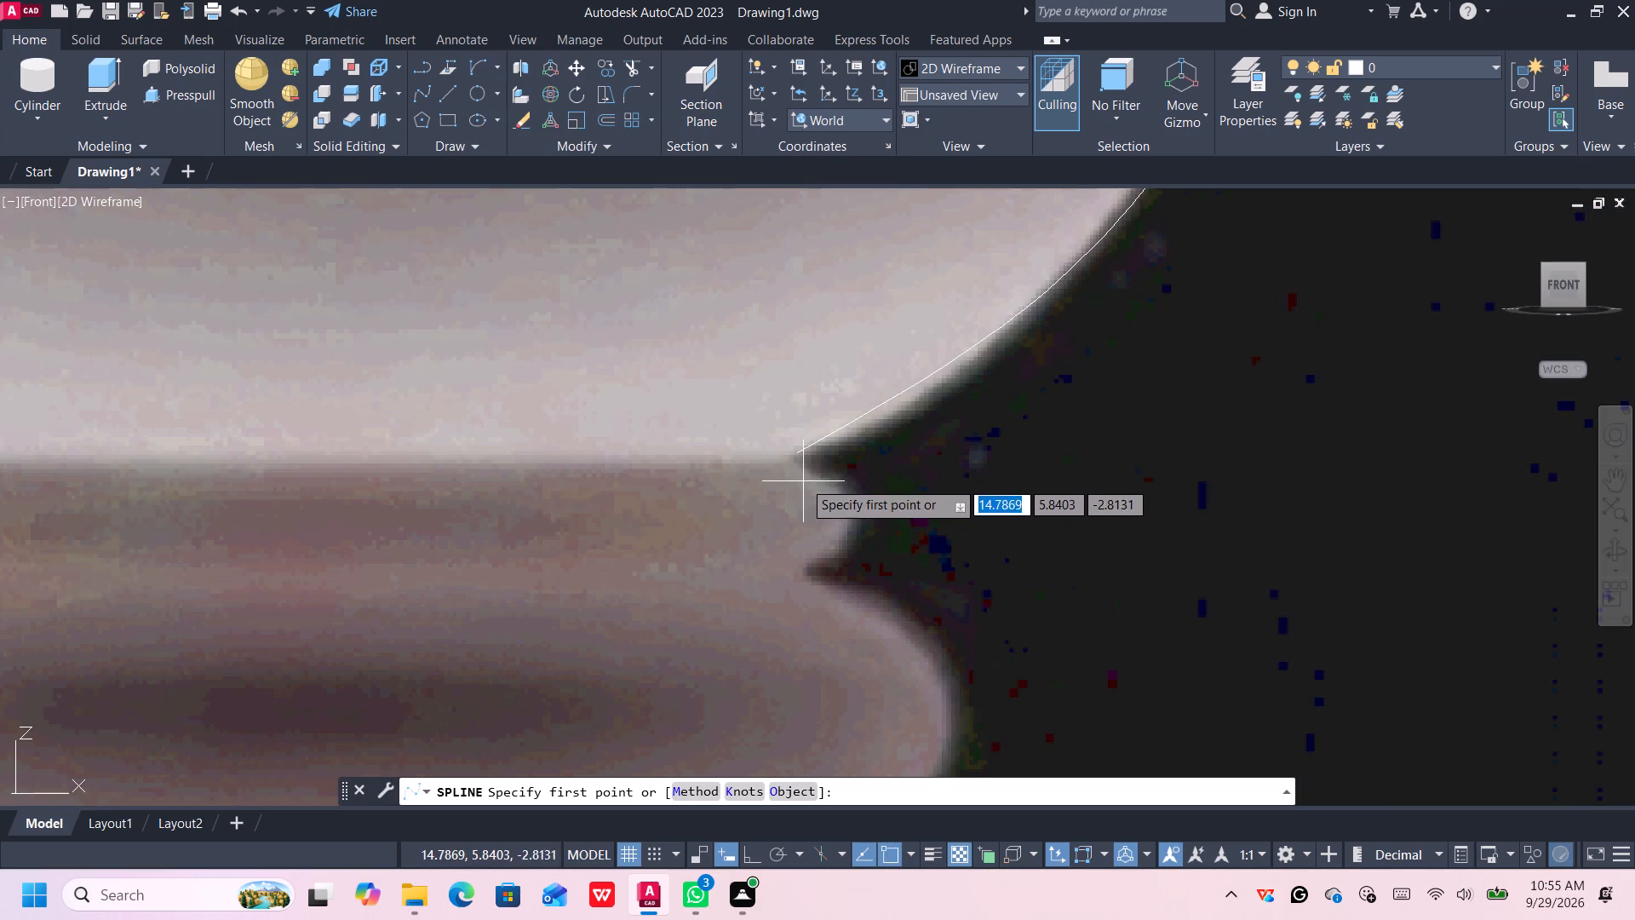
click(799, 457)
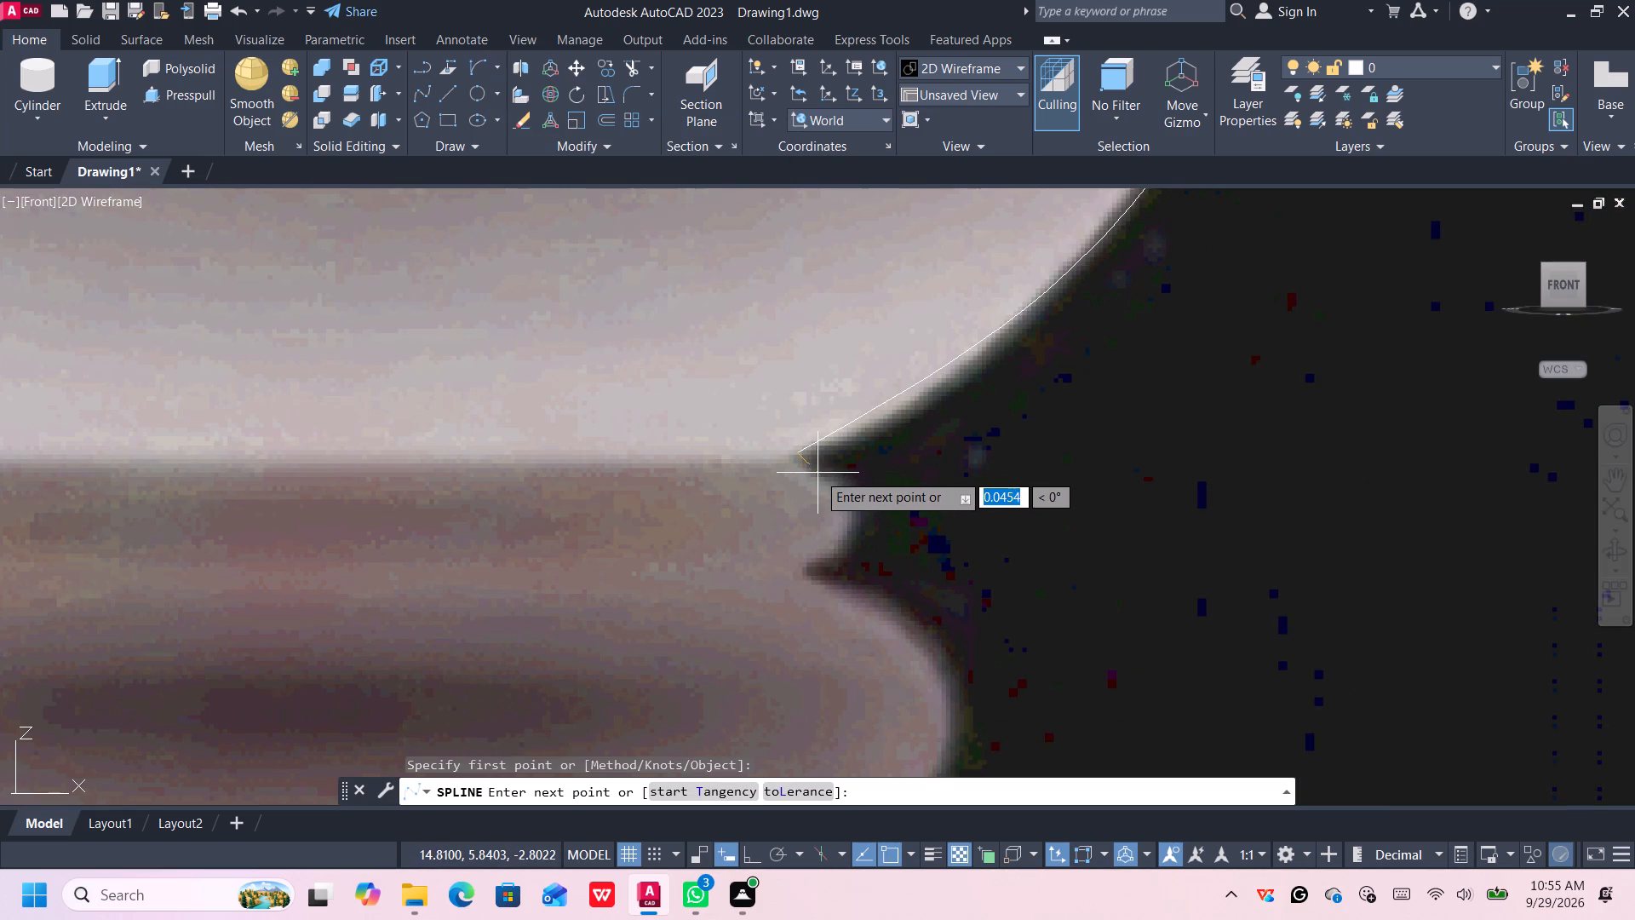
click(817, 470)
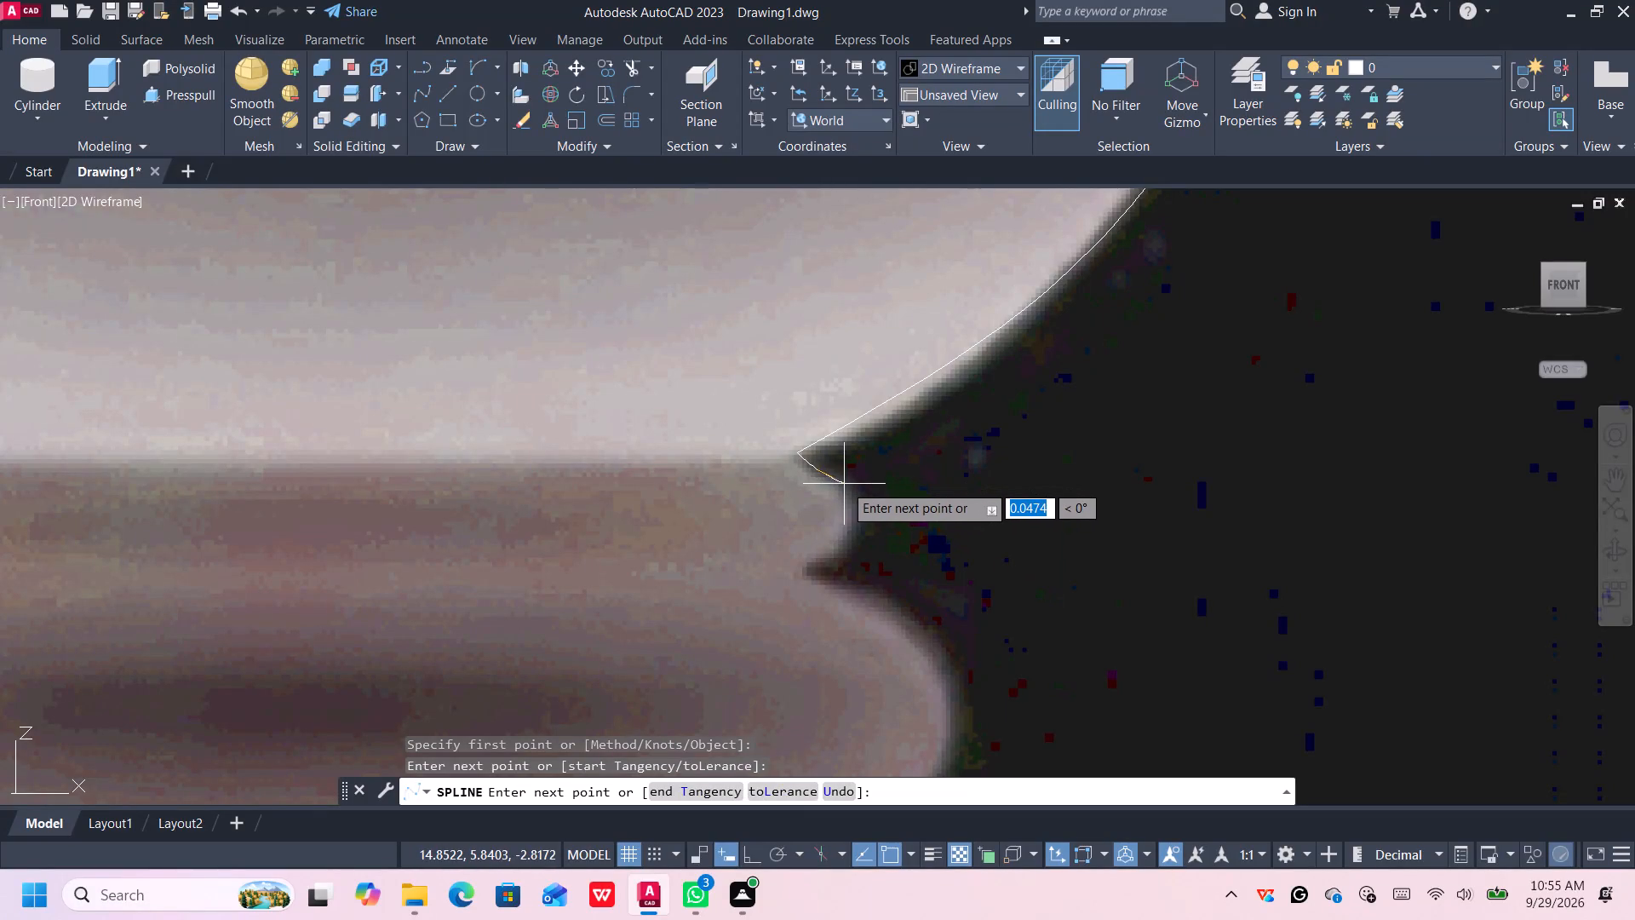
click(844, 484)
click(855, 521)
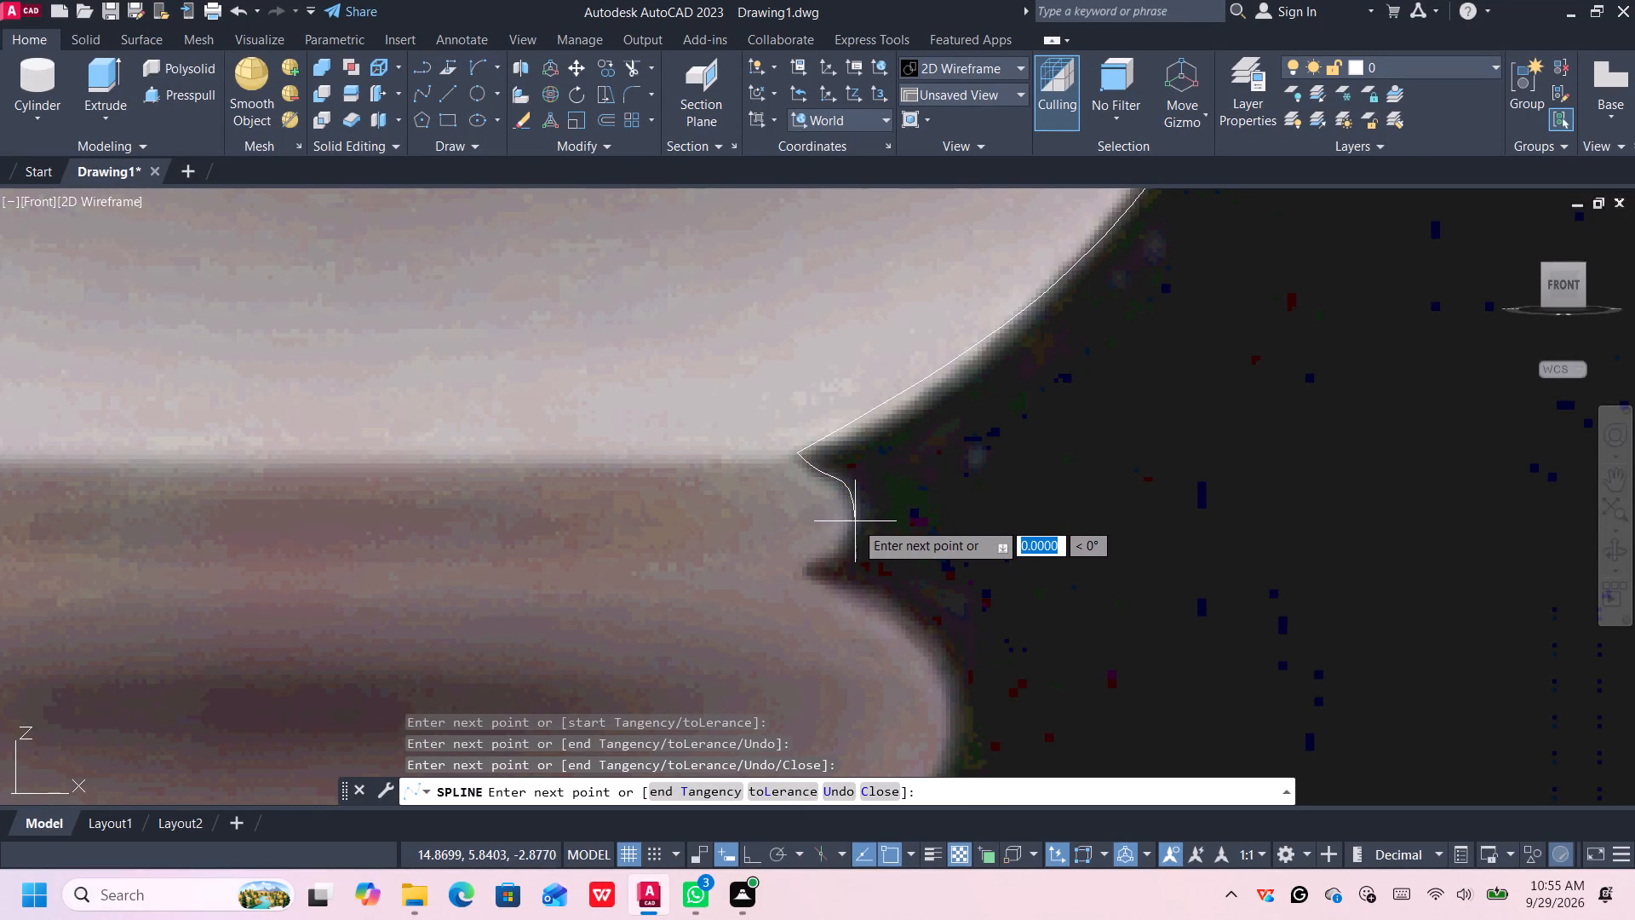
click(843, 553)
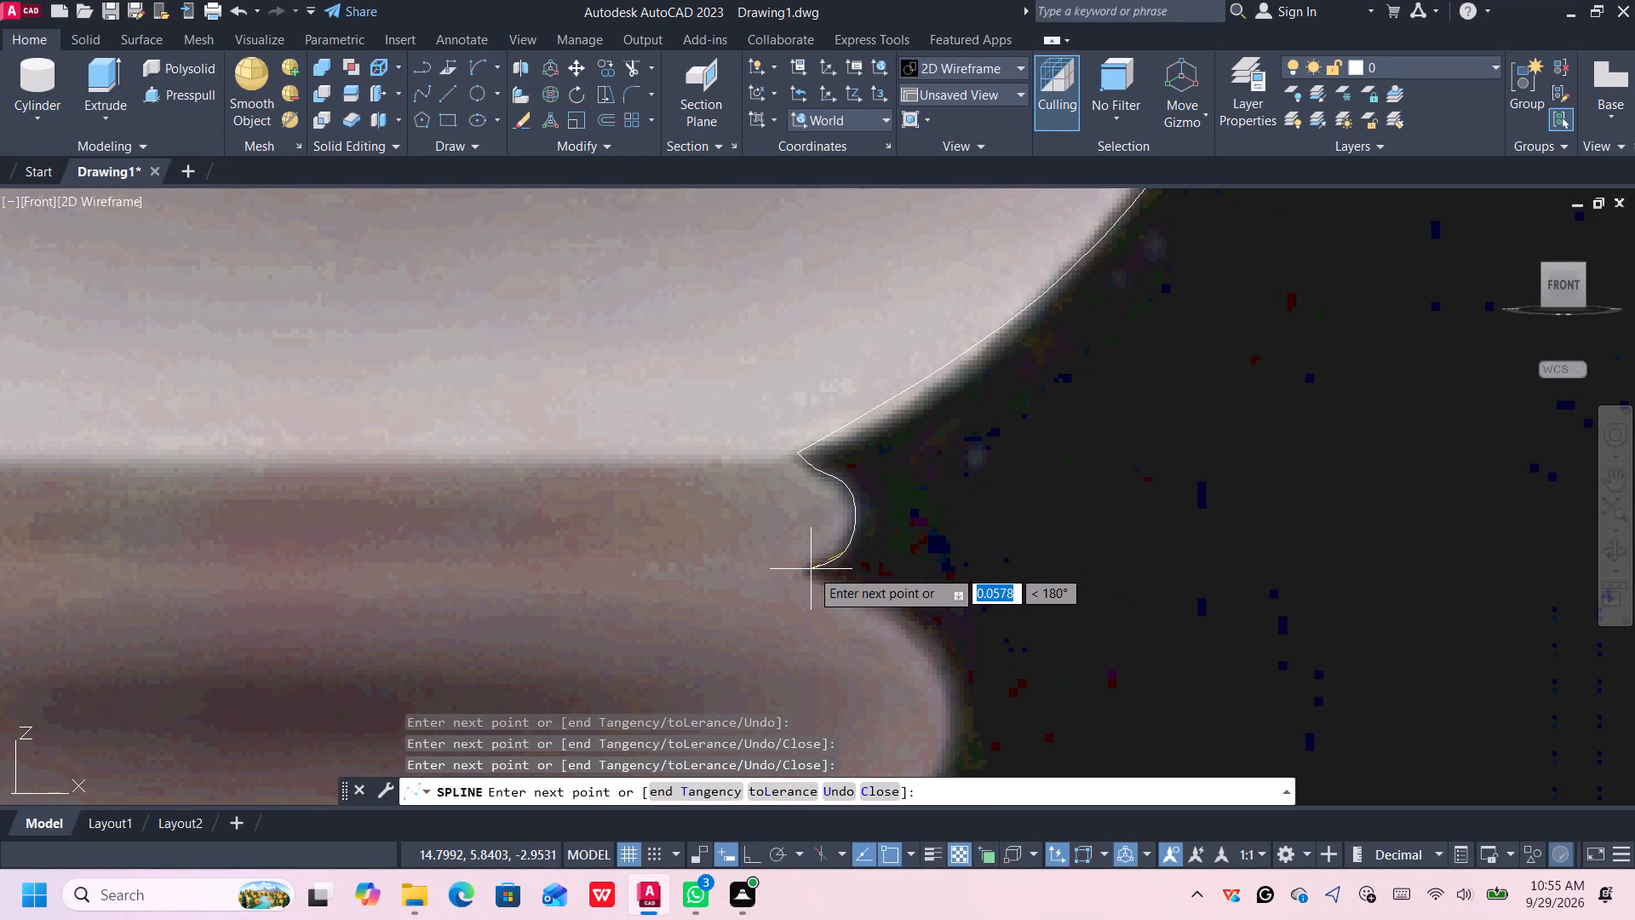
click(811, 569)
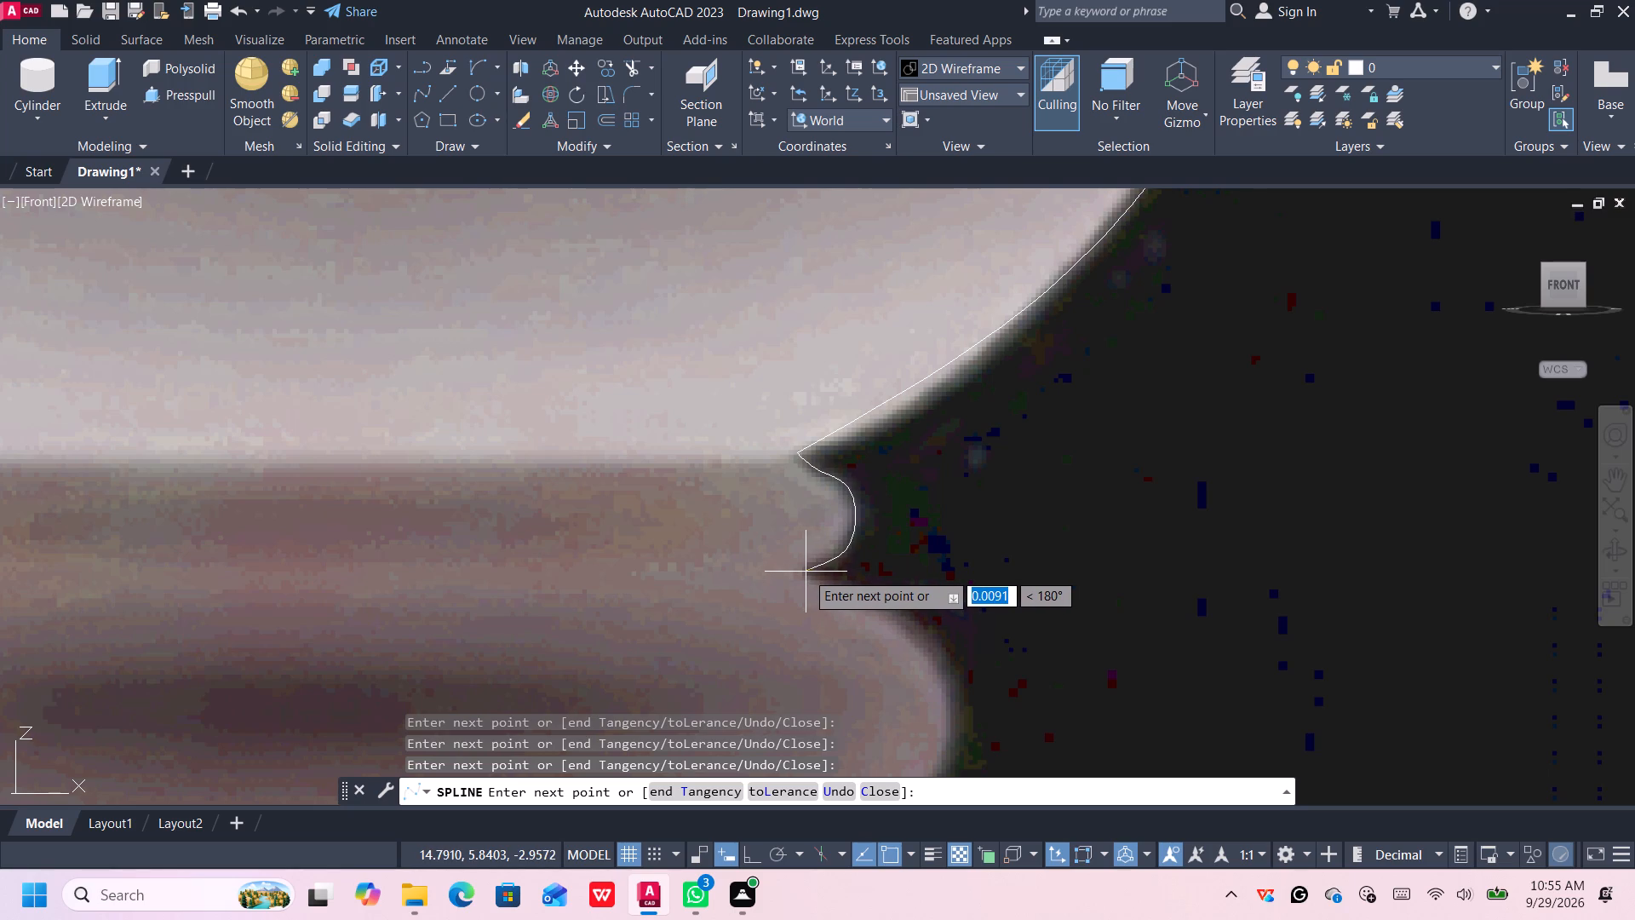
Re-place the bead spline's last point in the groove above the large ring and end the spline.
click(806, 572)
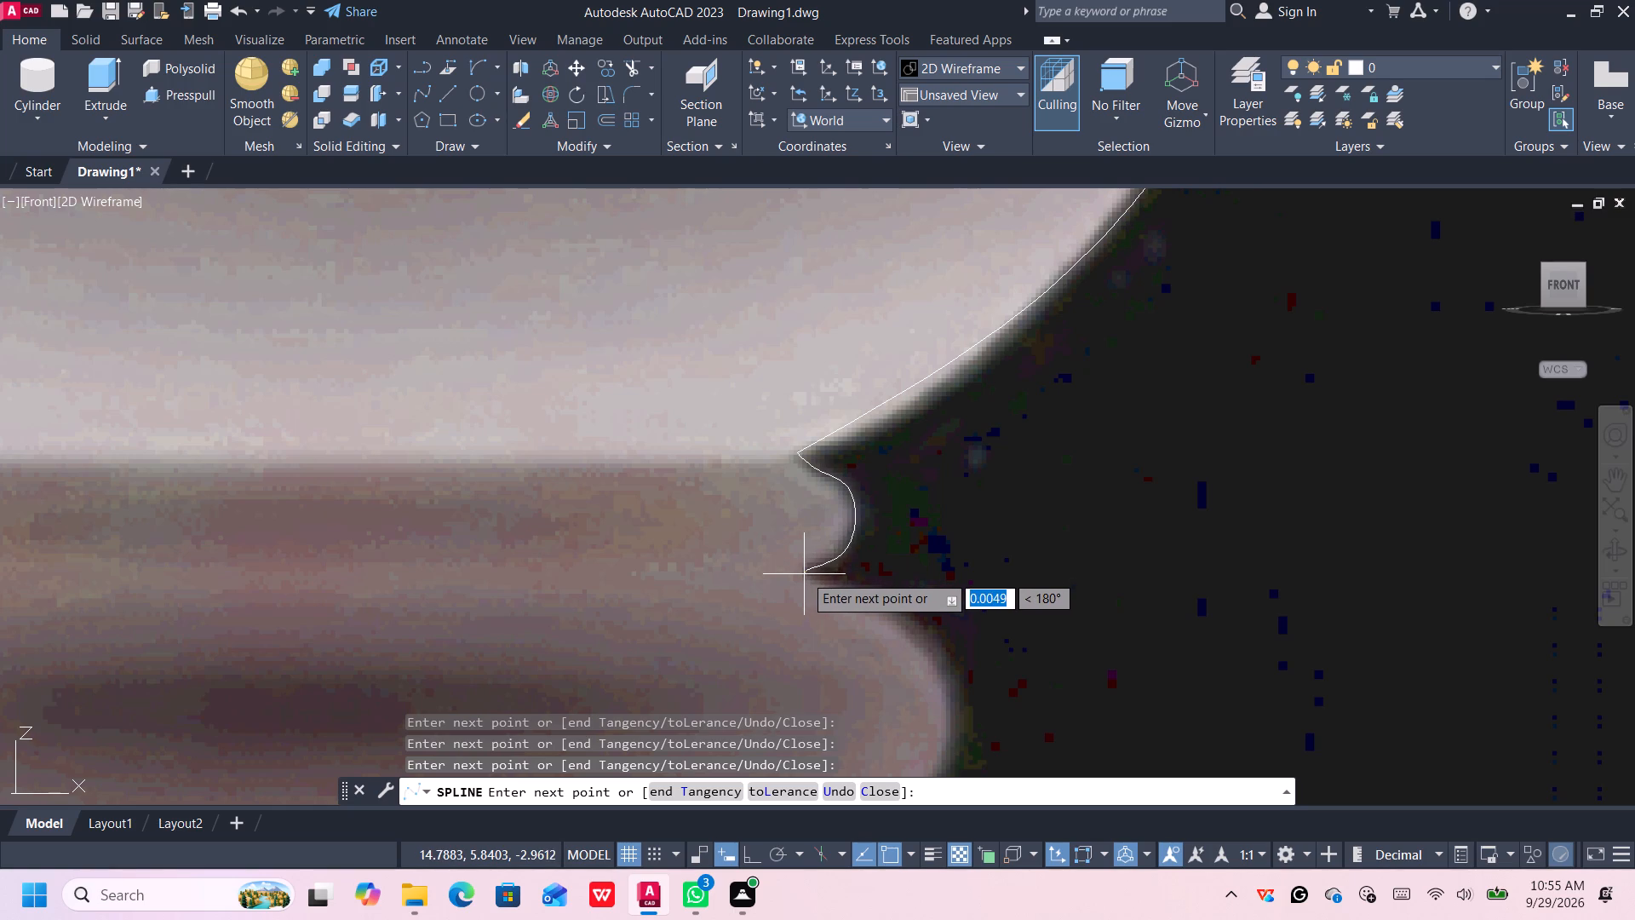
key(ctrl+z)
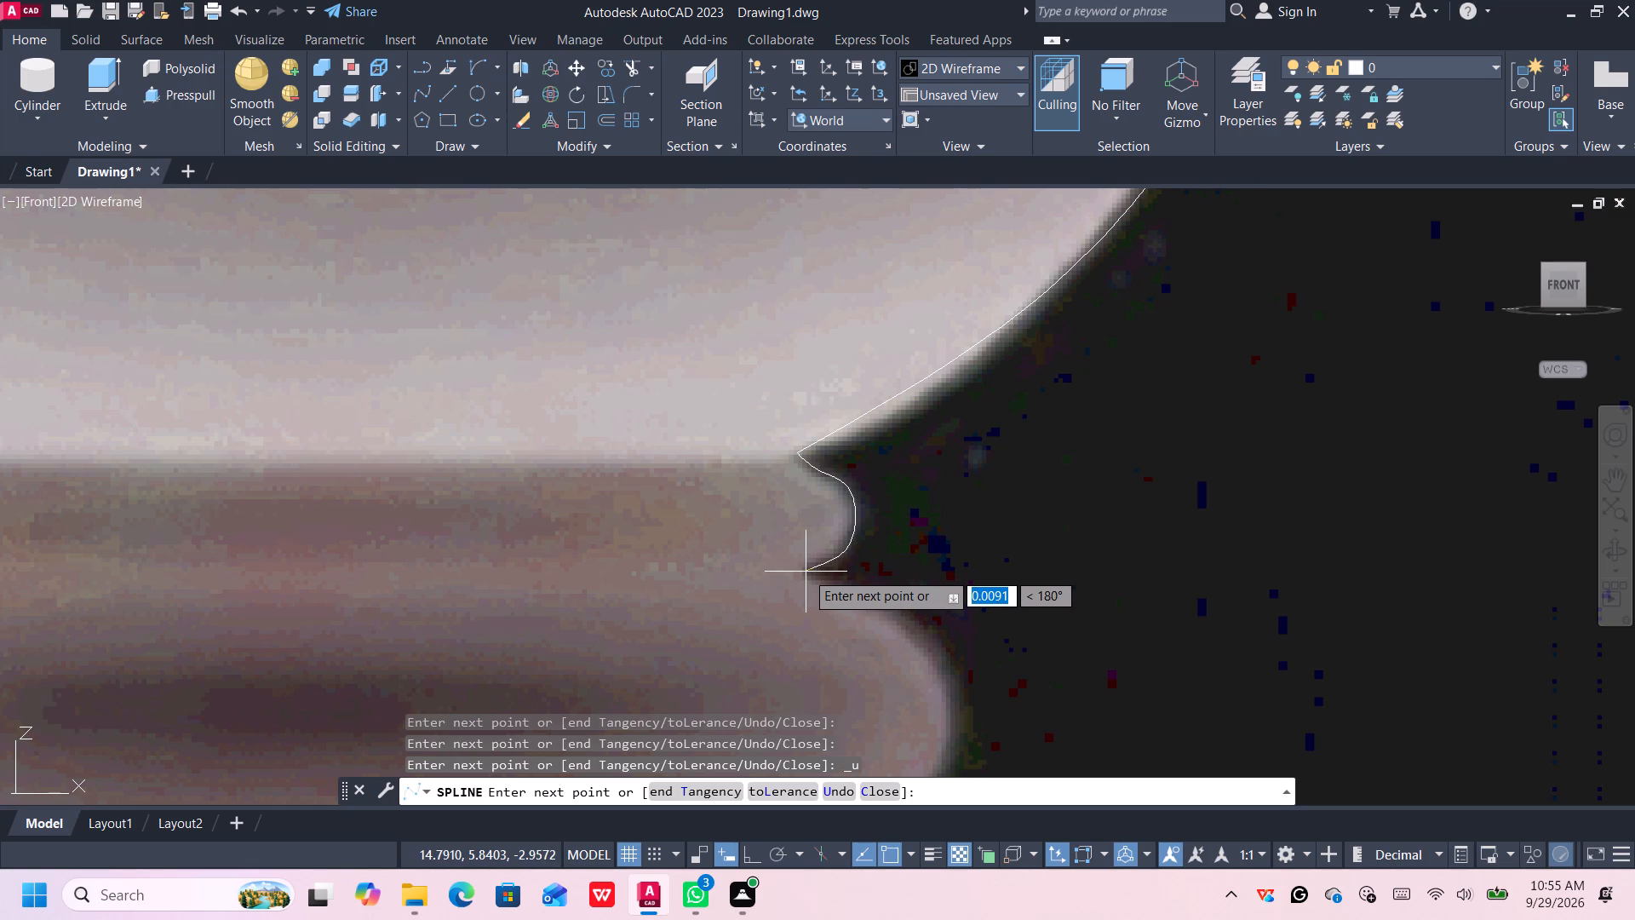
key(ctrl+z)
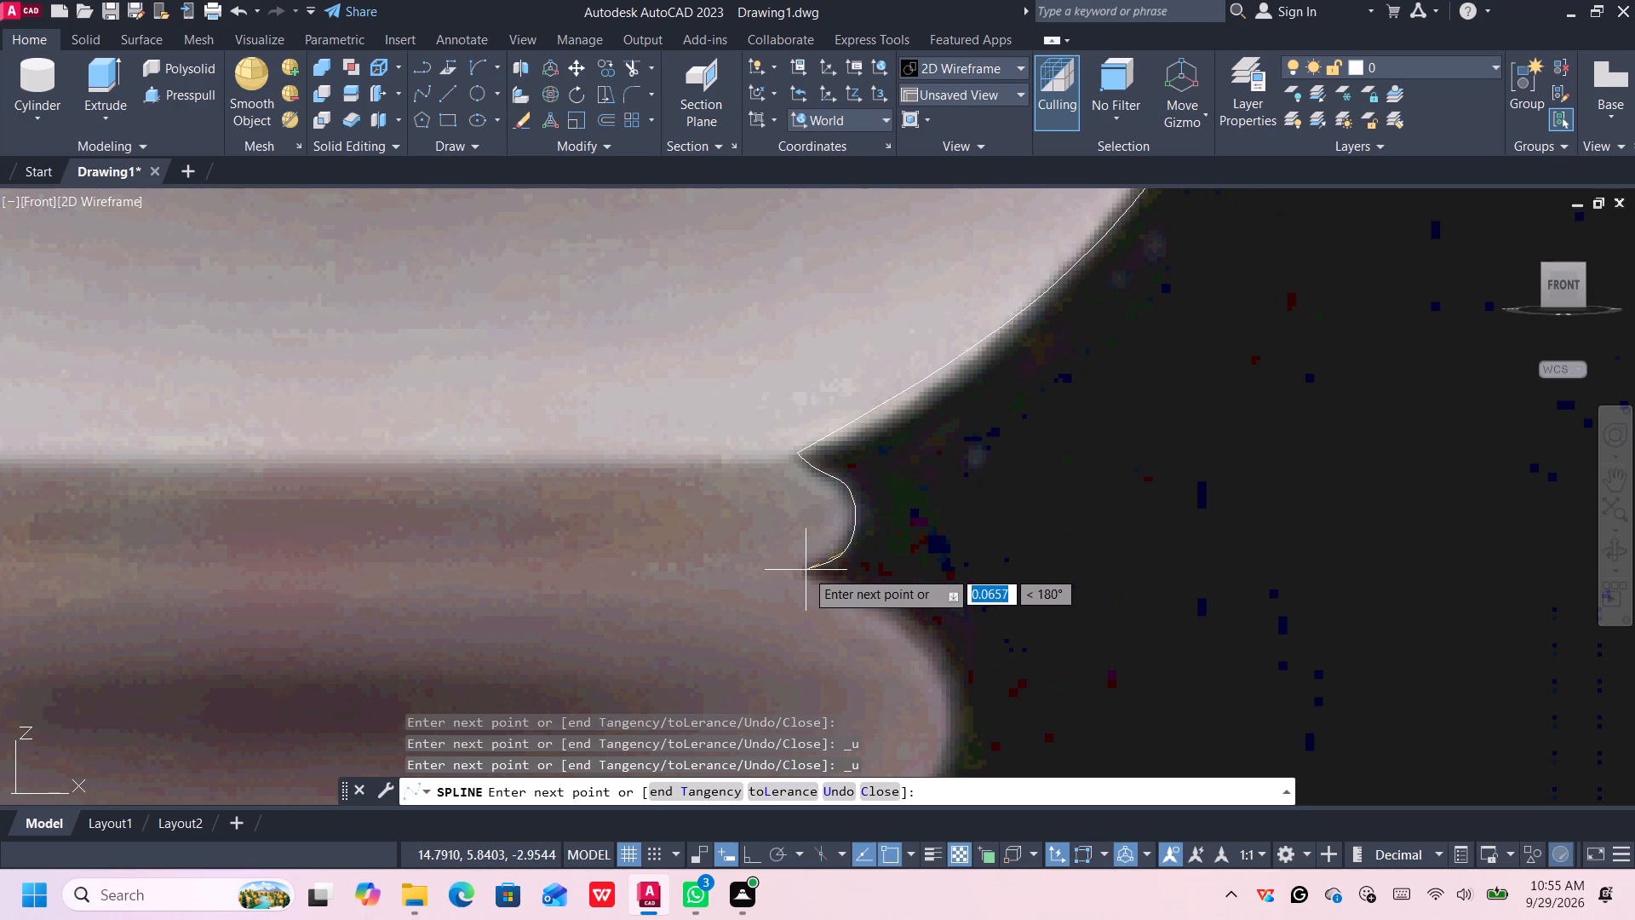
click(806, 570)
key(Return)
Draw a spline around the large ring from the groove above it to the groove below, re-place its last point there, and end it.
scroll(833, 608, down, 2)
middle_drag(833, 608, 832, 572)
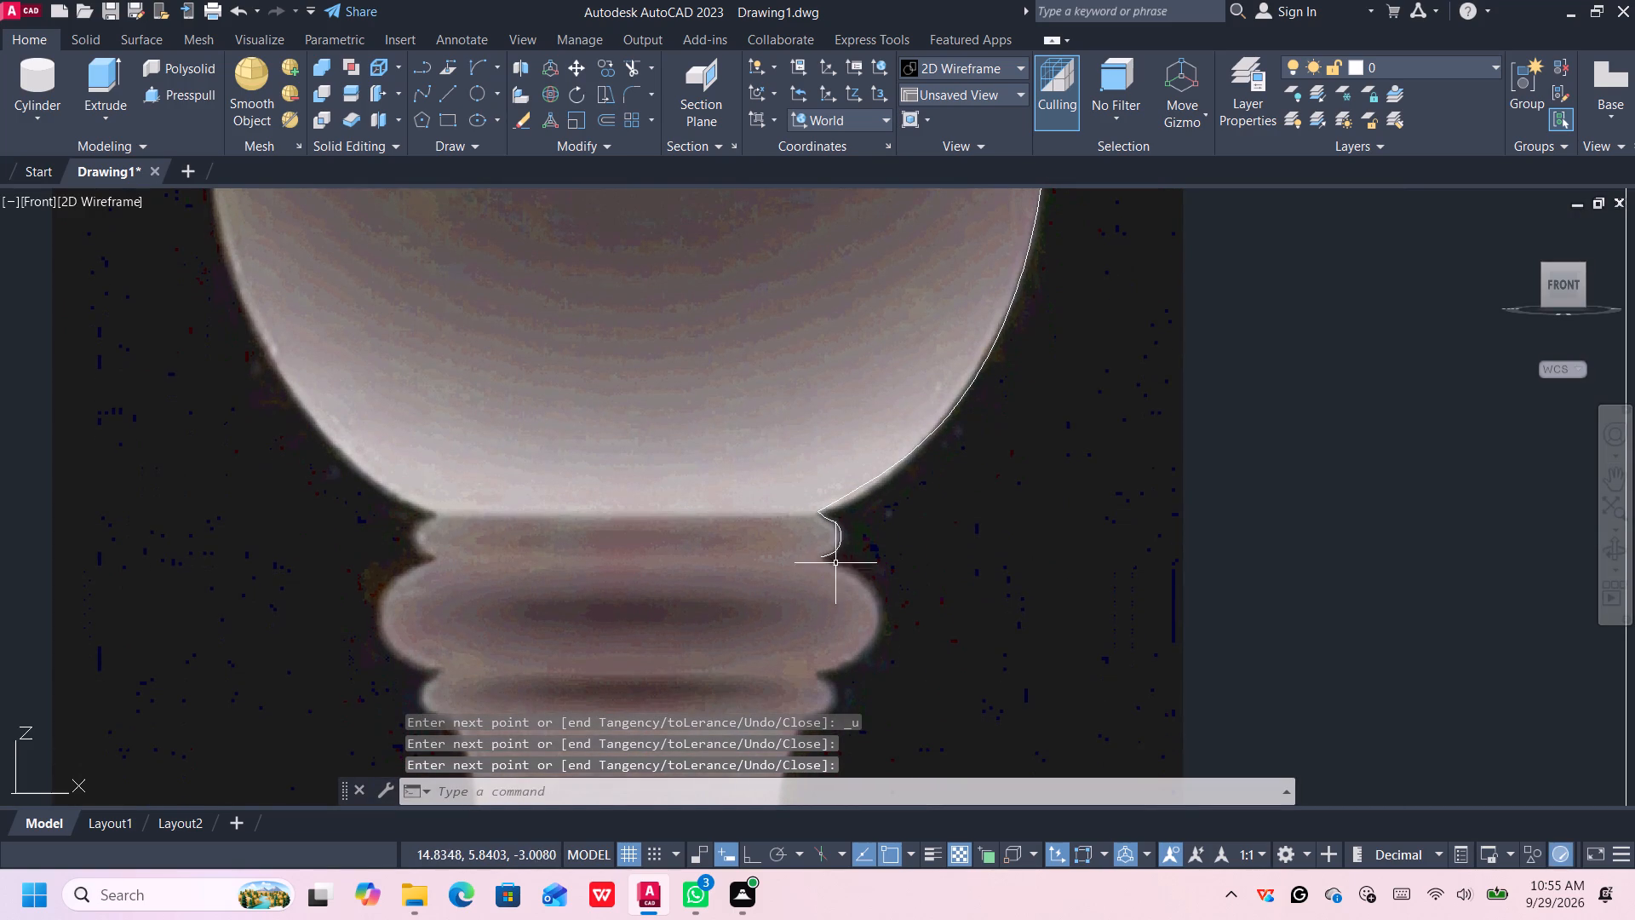
click(425, 89)
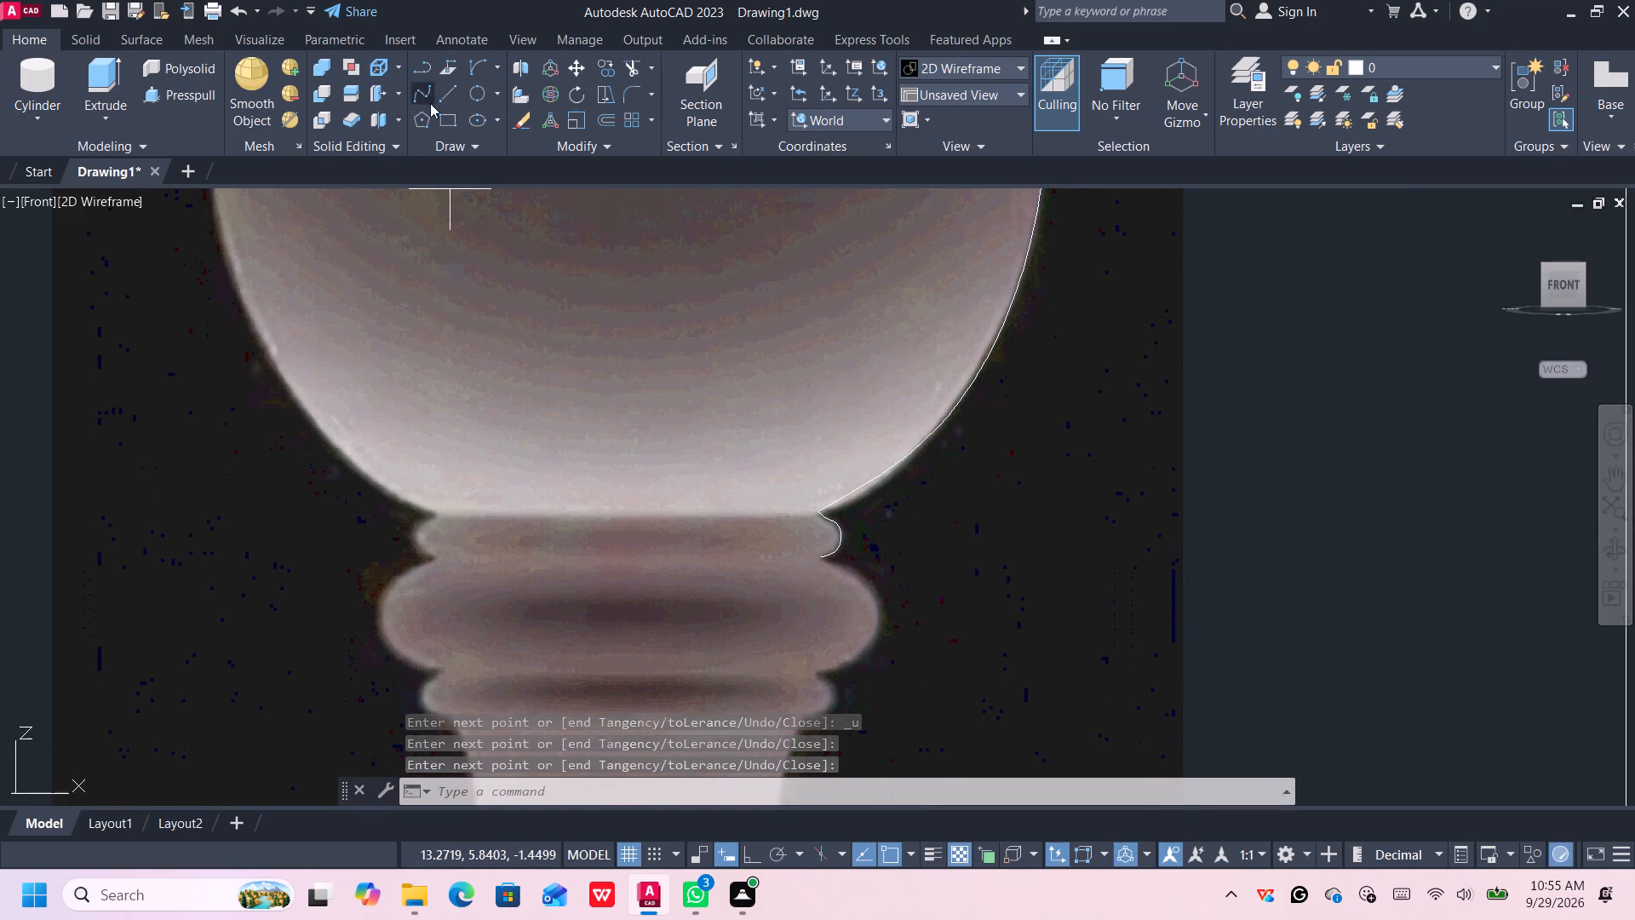
click(820, 559)
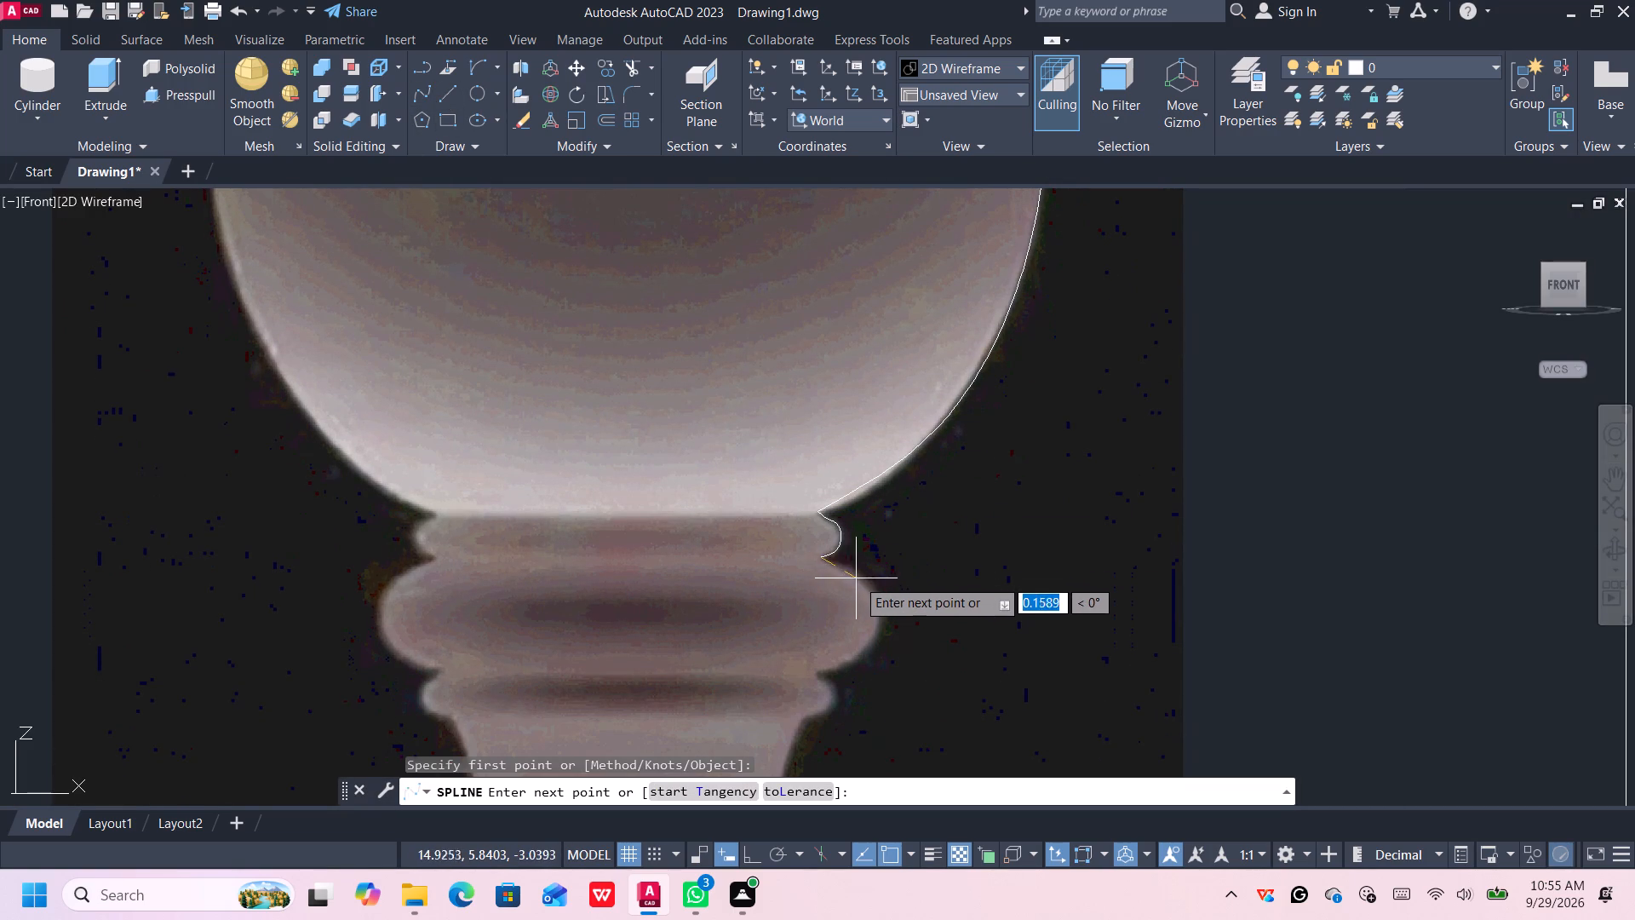
click(847, 569)
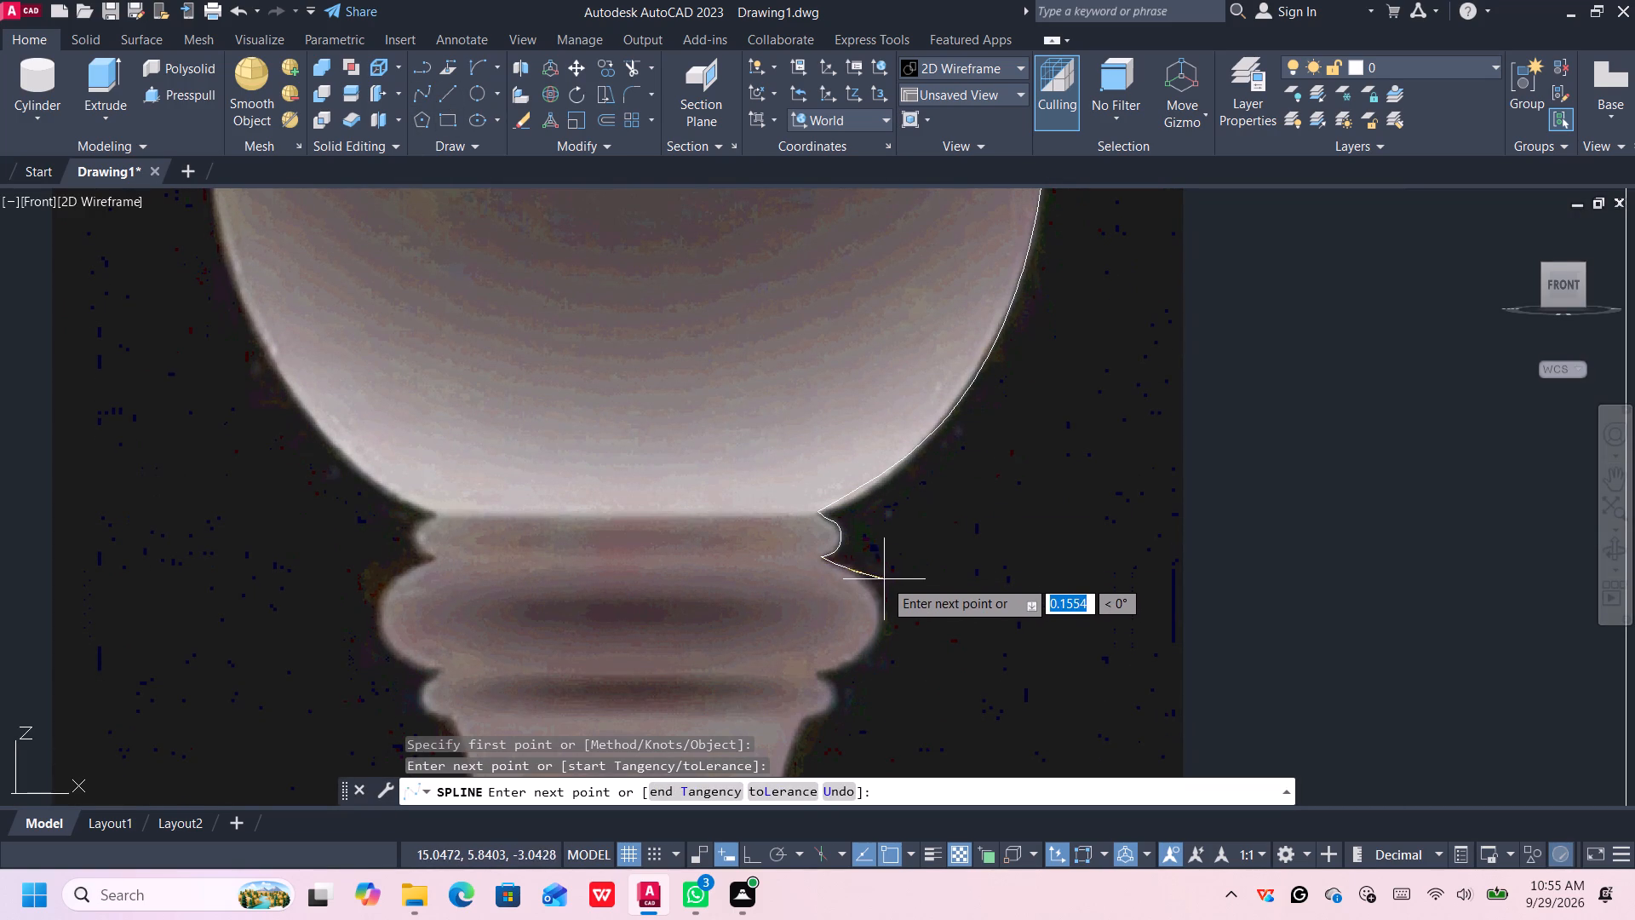
click(870, 584)
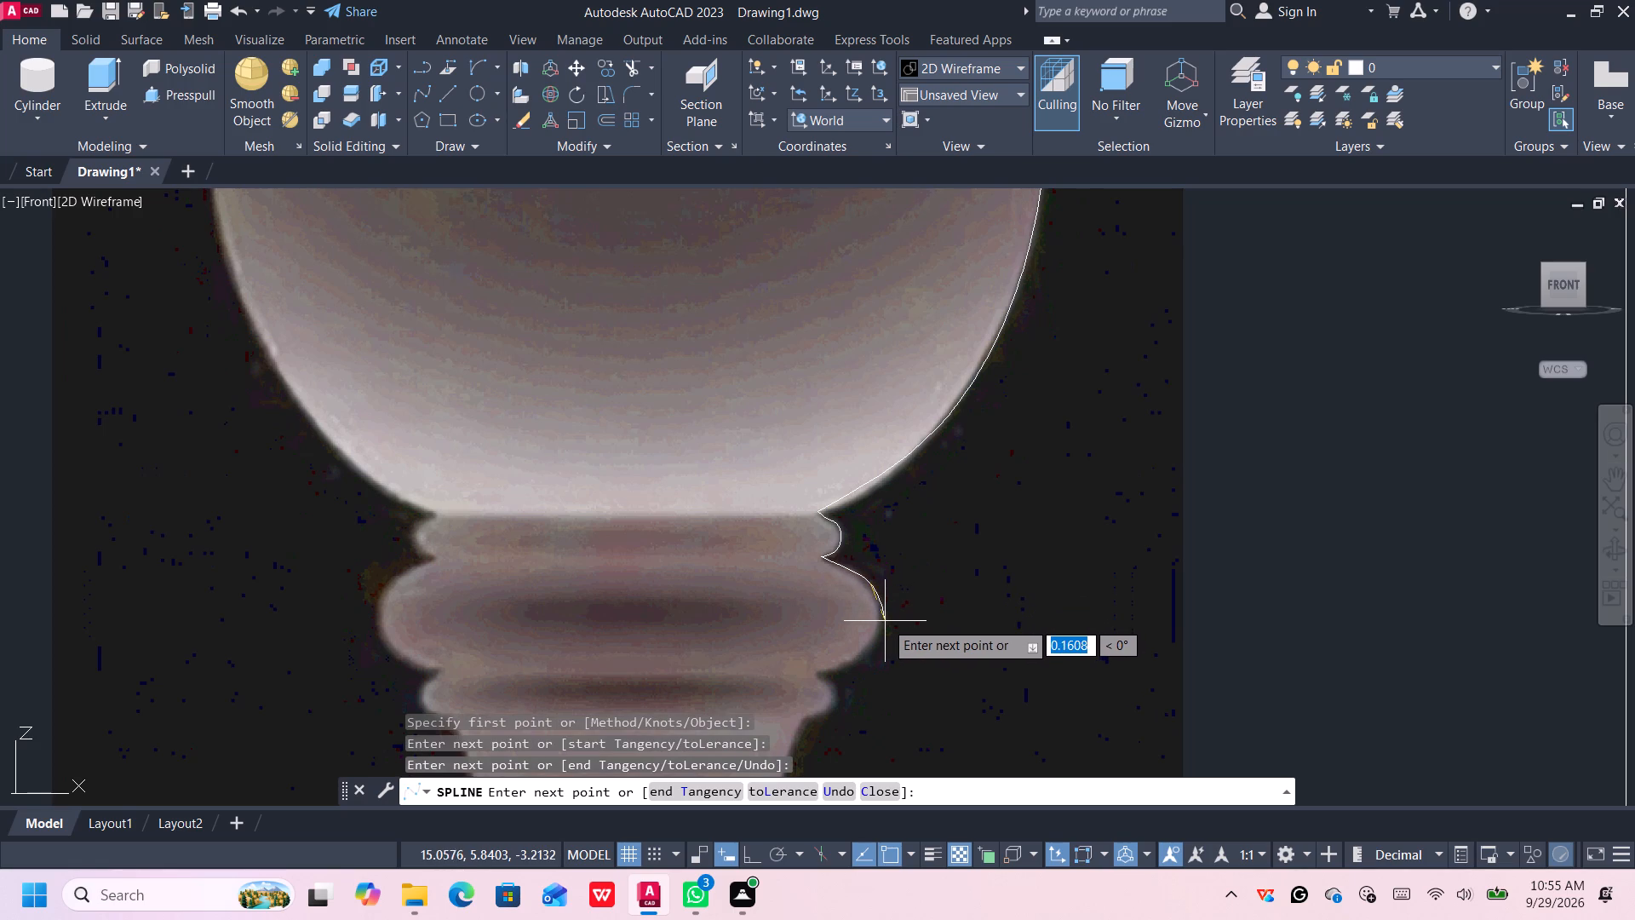
click(880, 623)
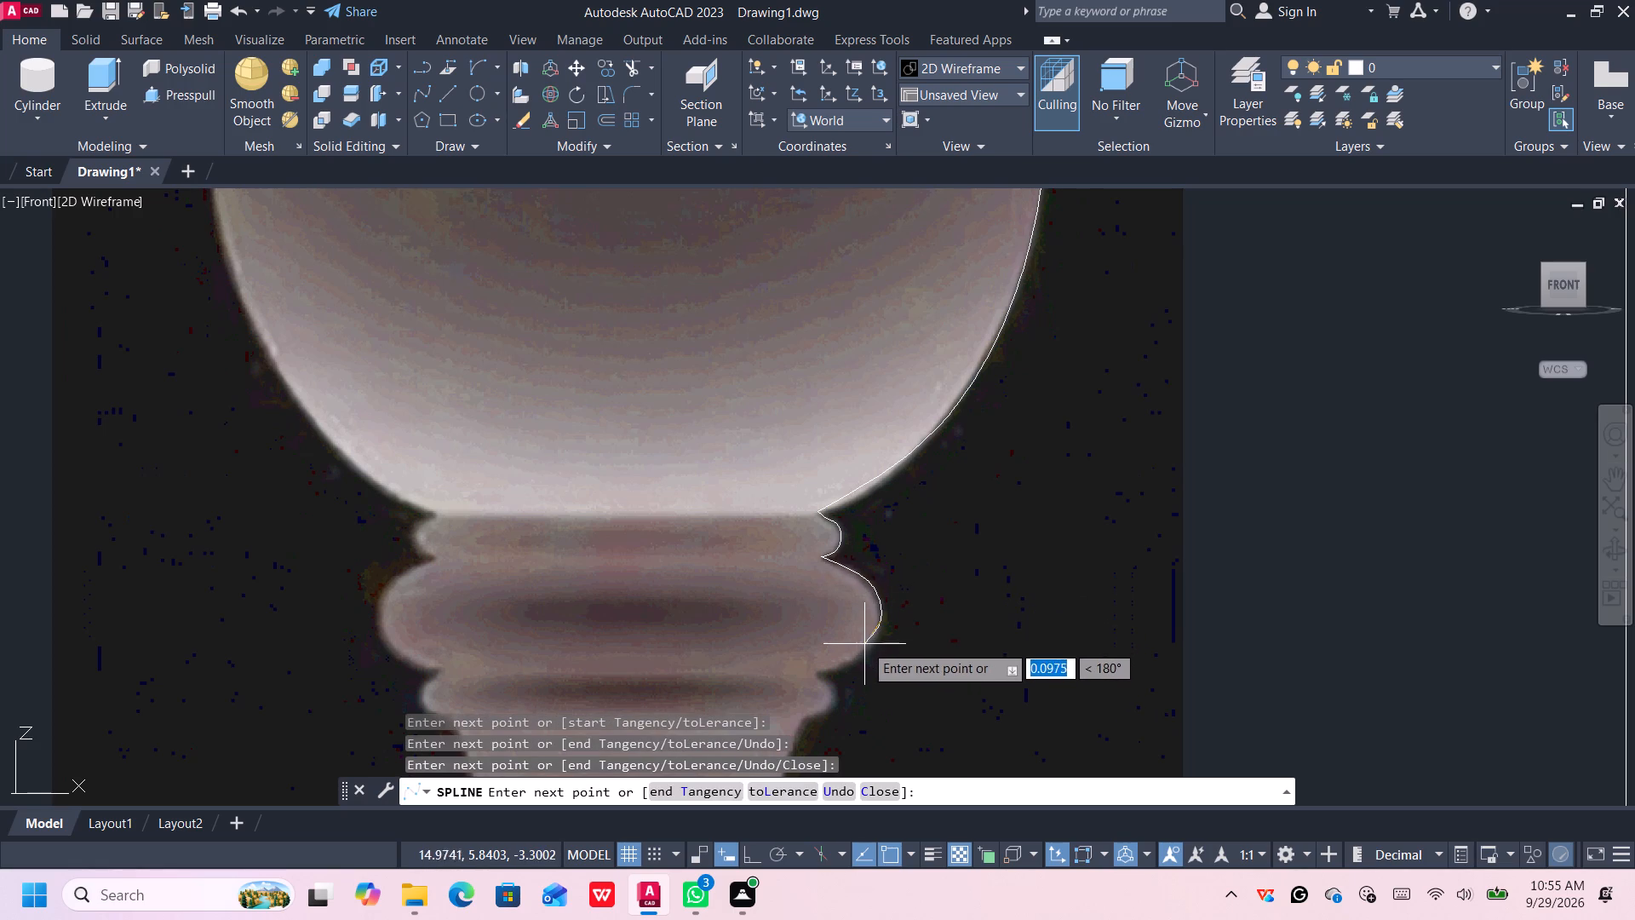
click(866, 652)
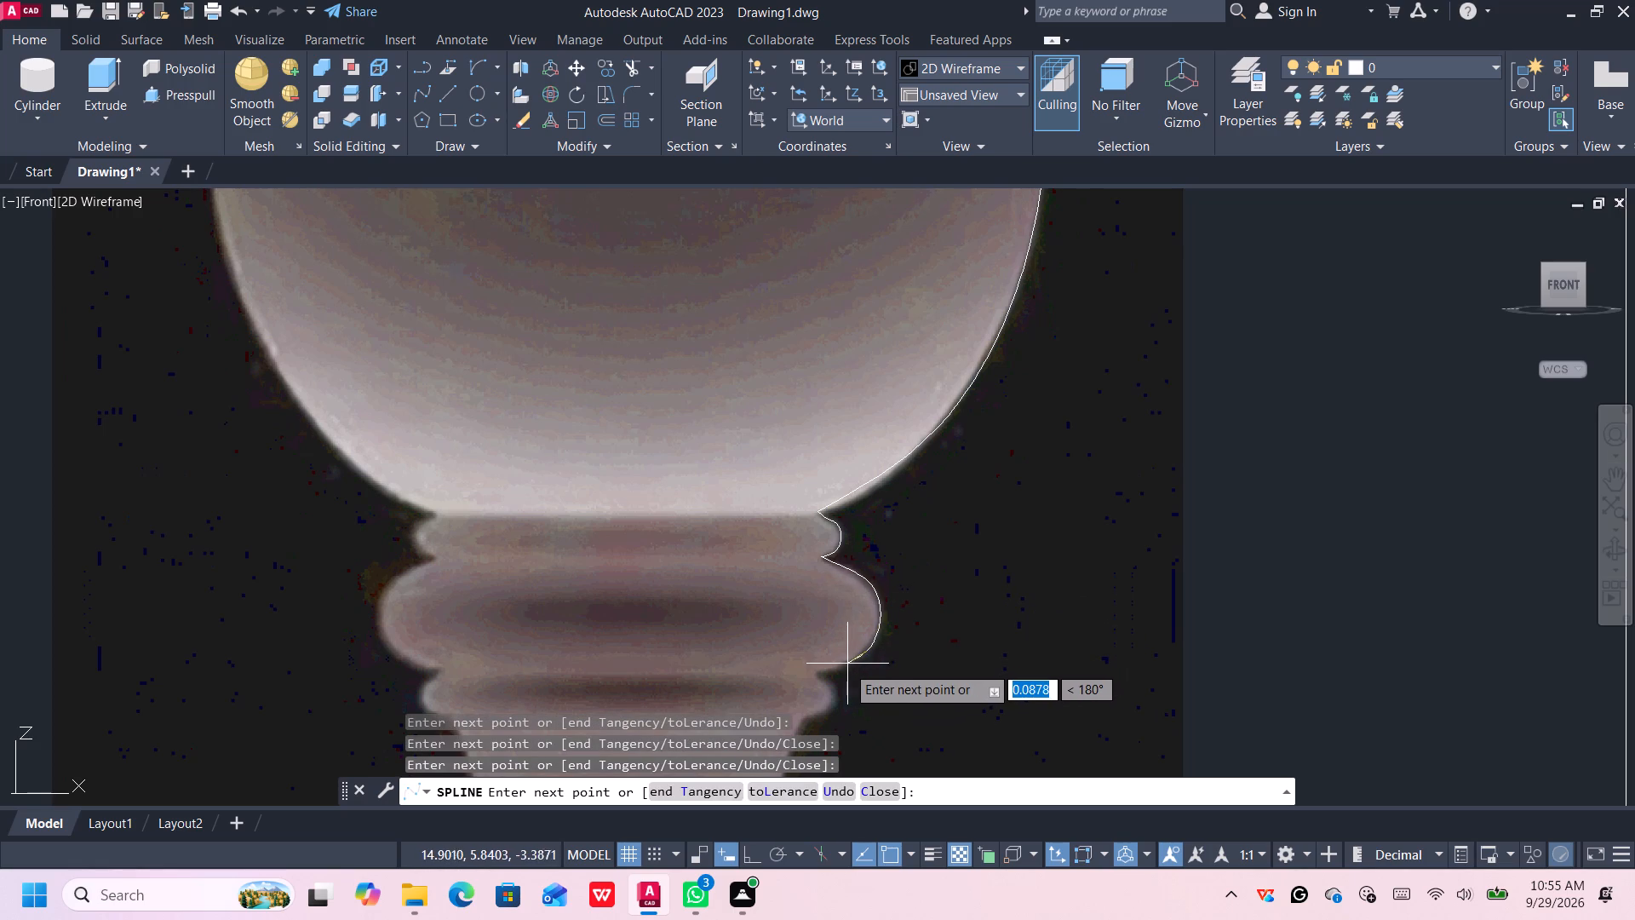
click(843, 667)
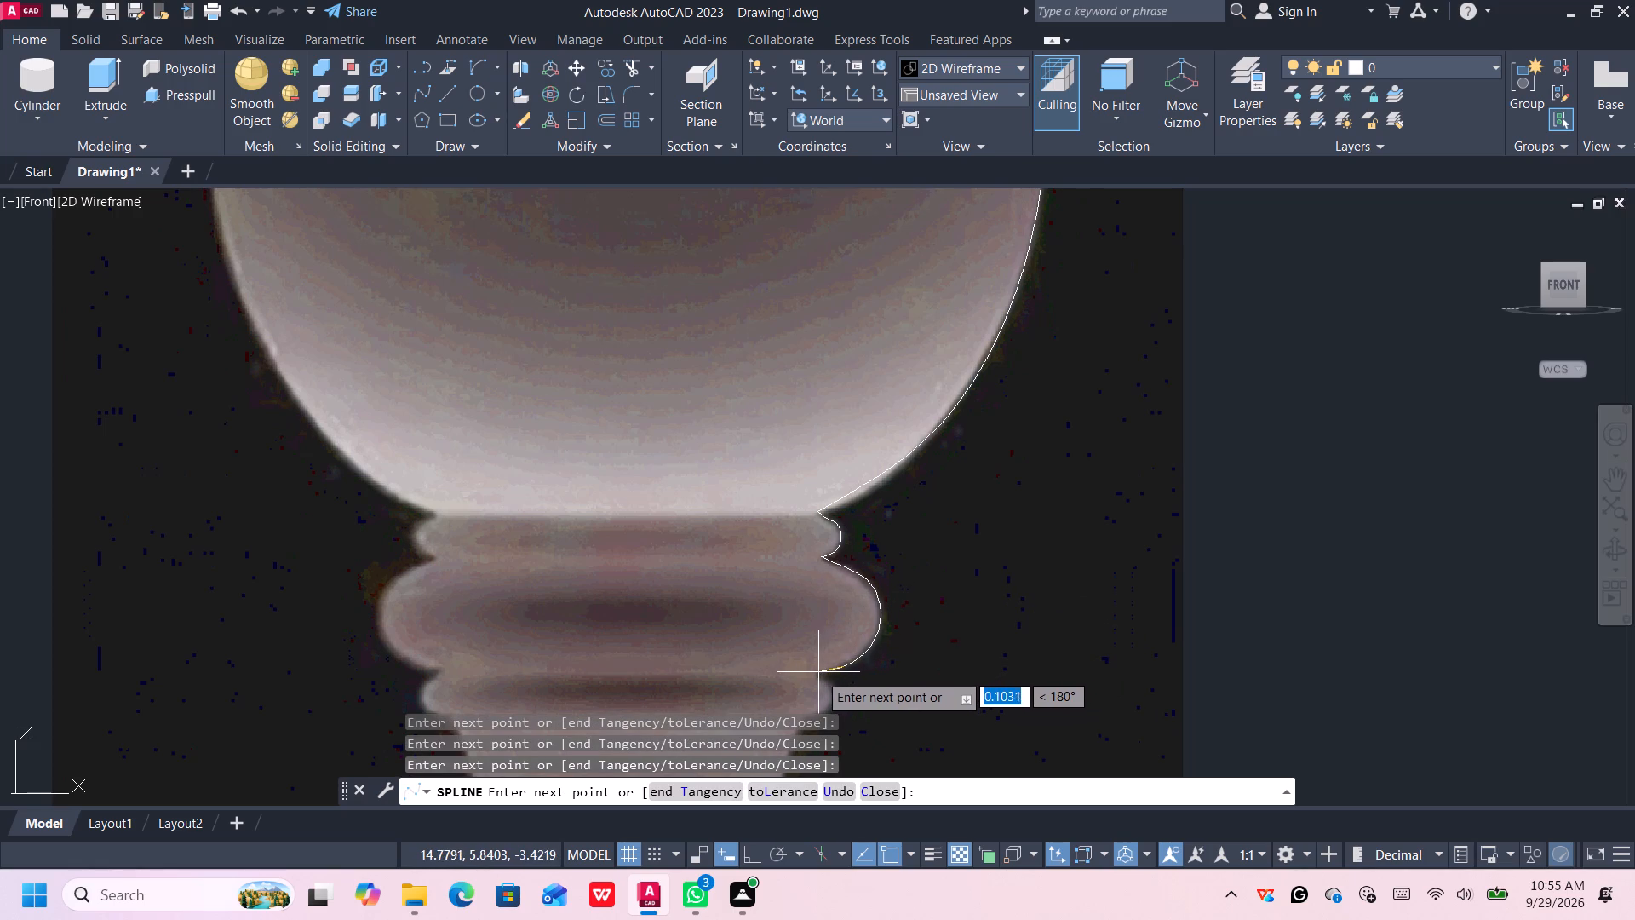
click(815, 673)
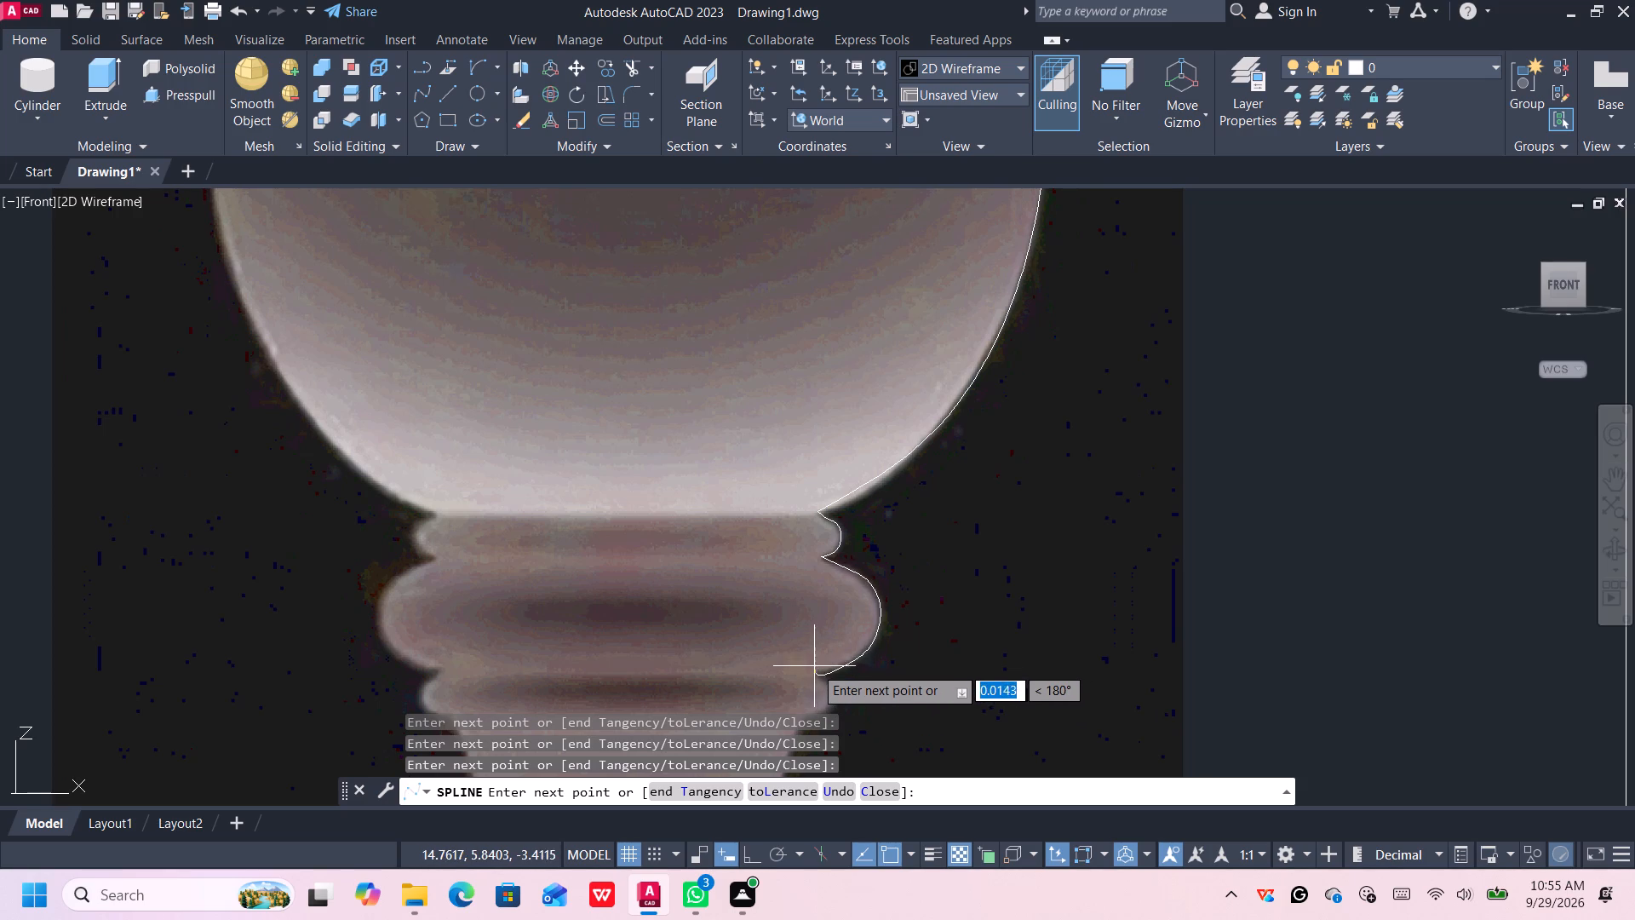
key(ctrl+z)
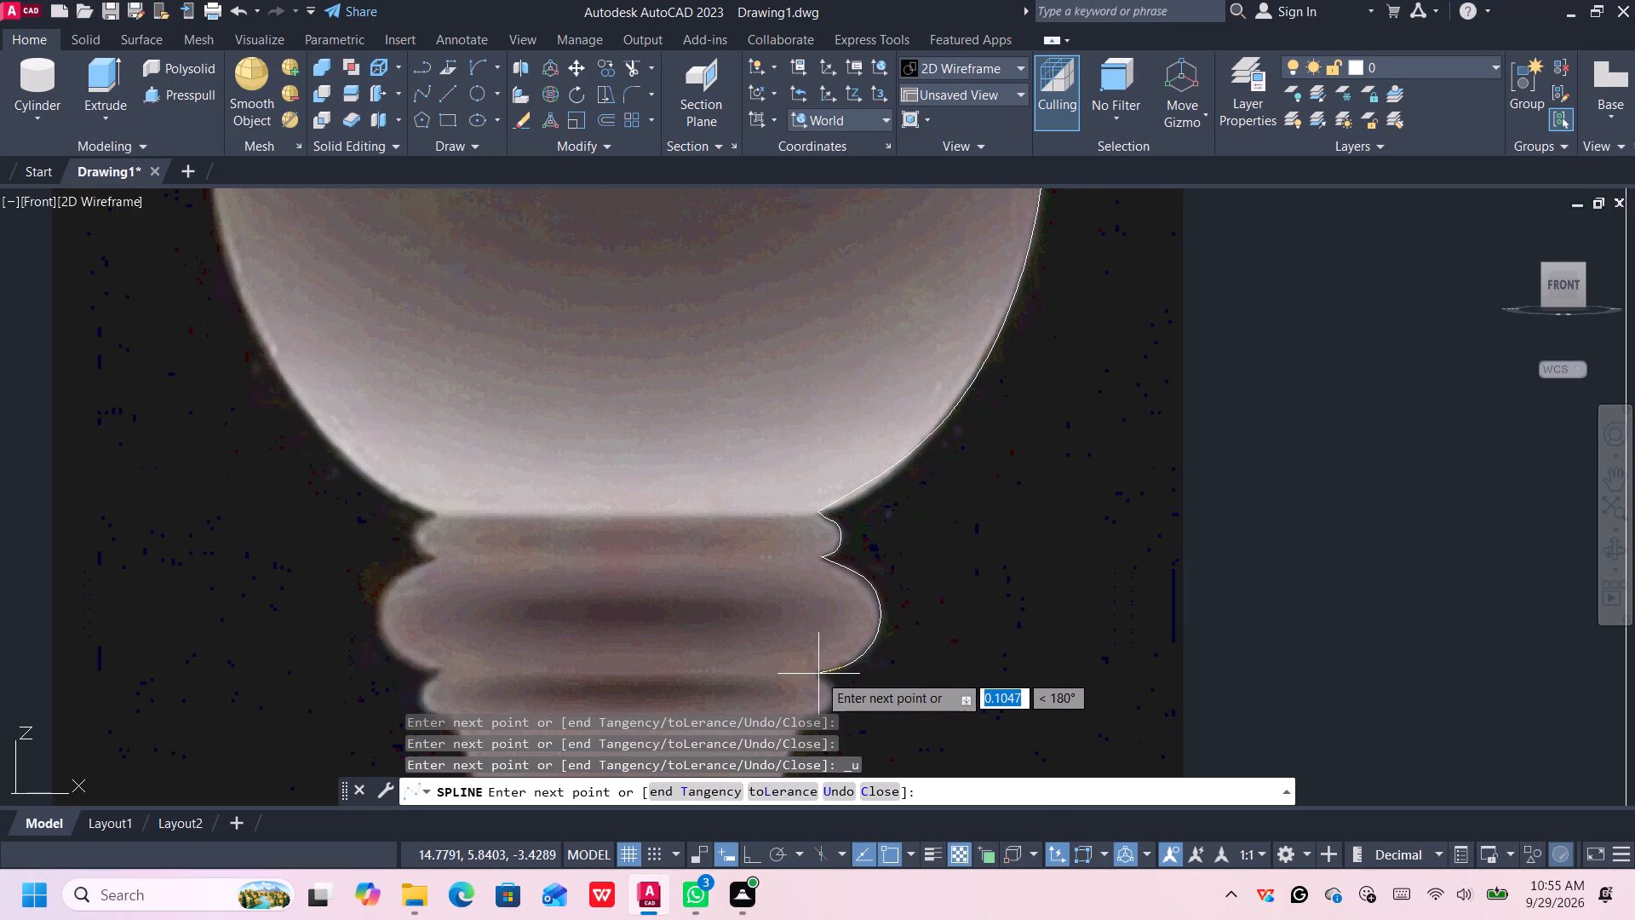
click(817, 675)
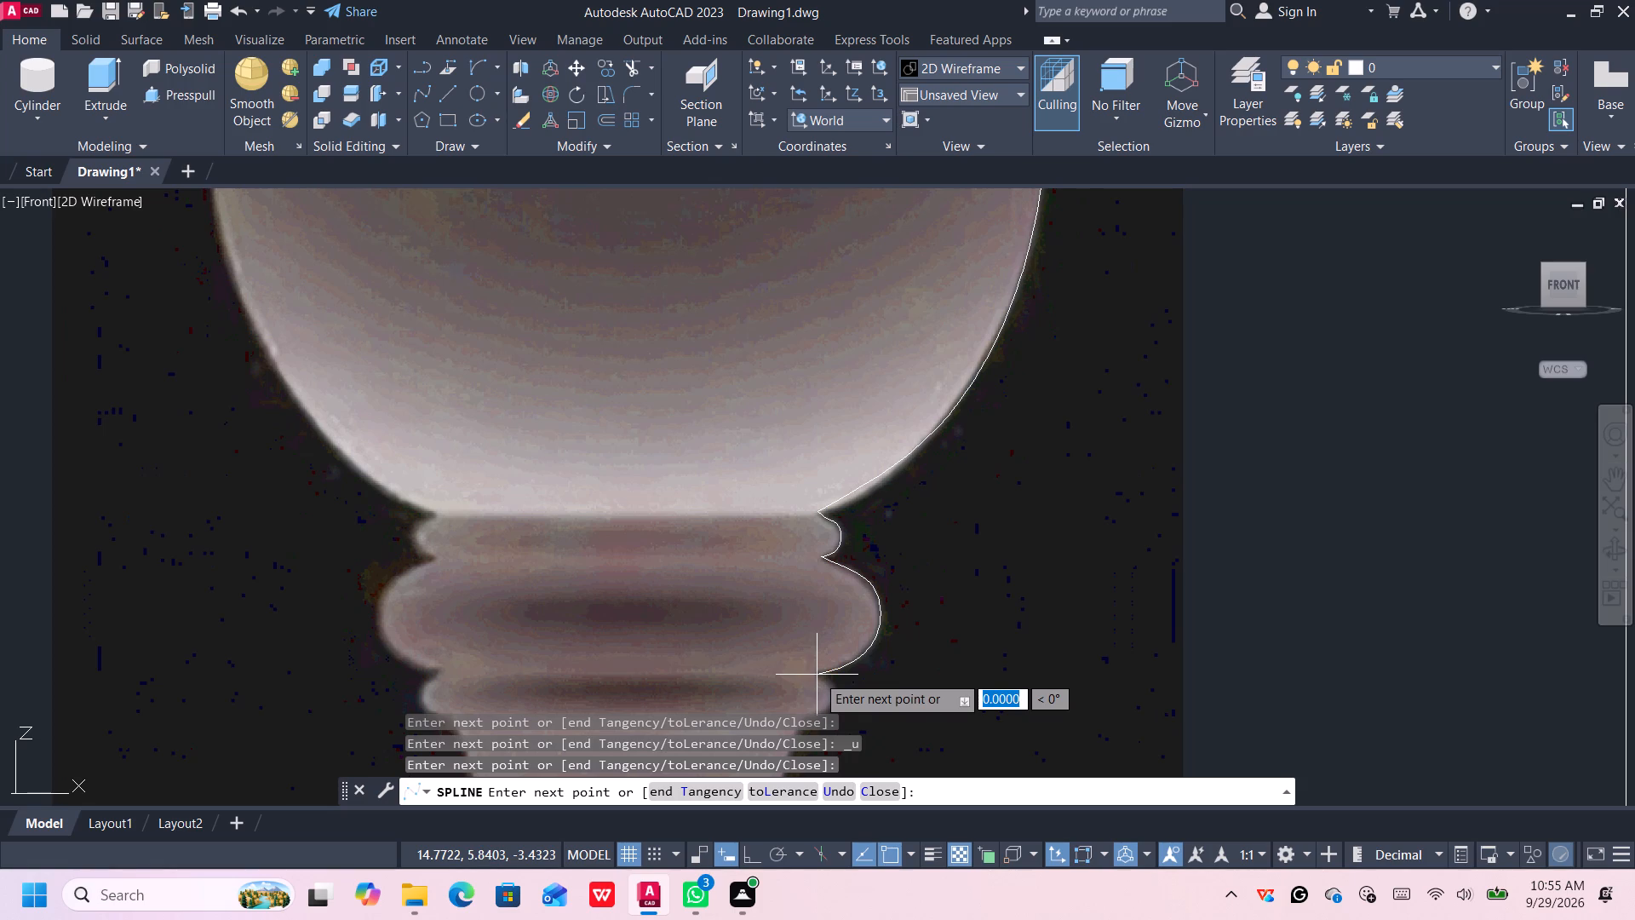
key(Return)
Draw a spline around the small bead beneath the large ring, from the groove to the top of the concave neck, and end it.
scroll(829, 693, down, 2)
middle_drag(829, 691, 825, 536)
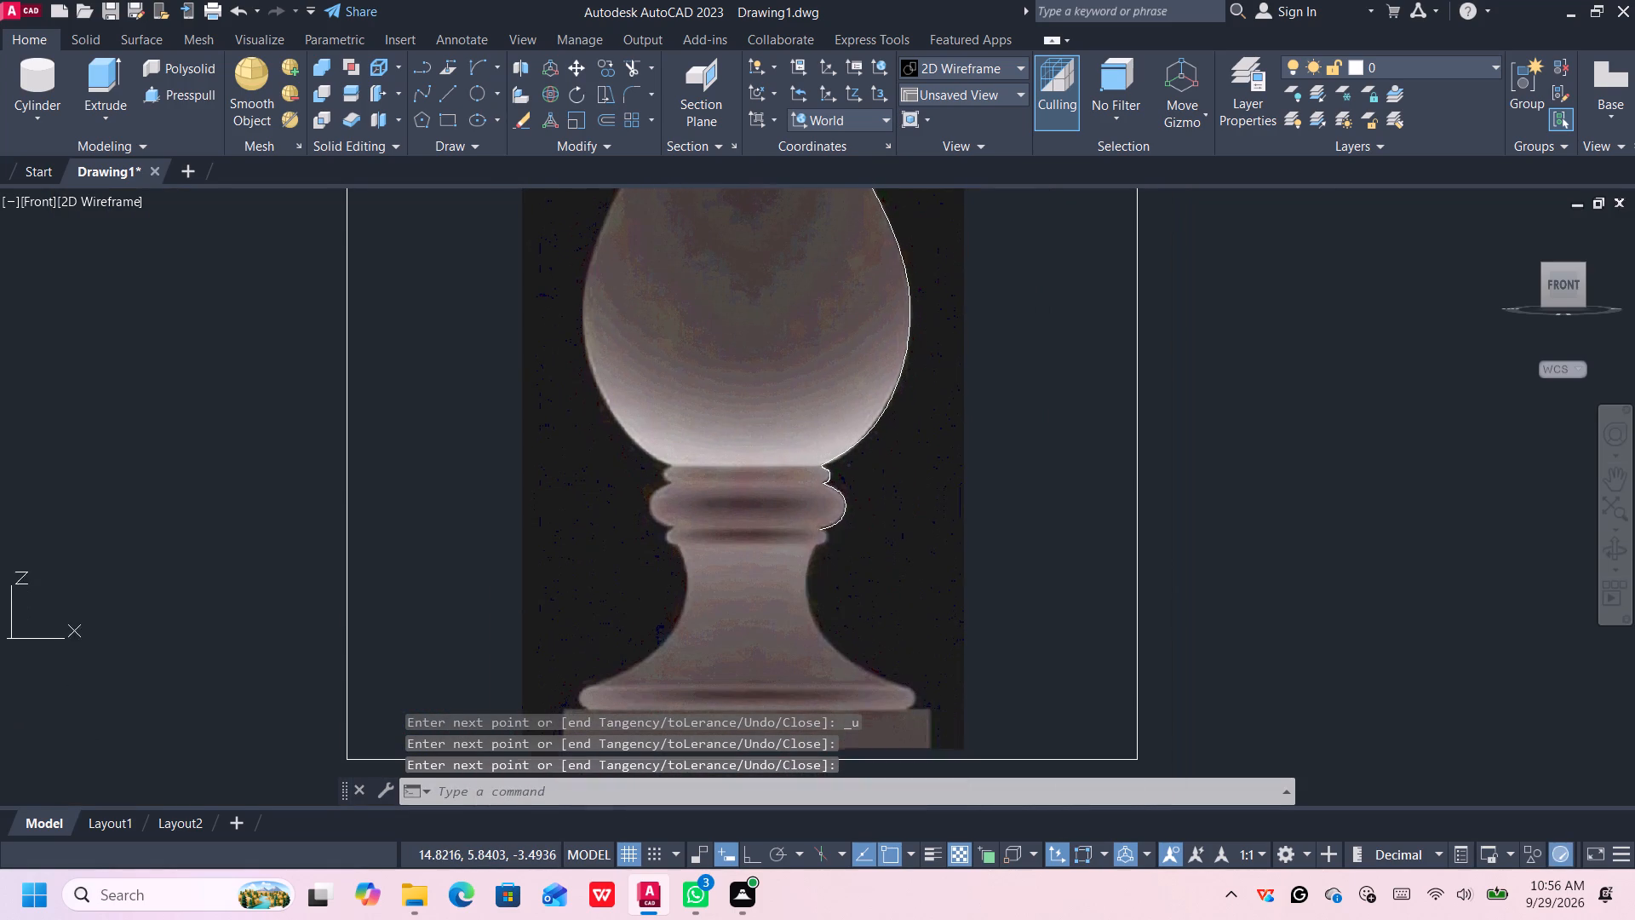
middle_drag(815, 582, 812, 541)
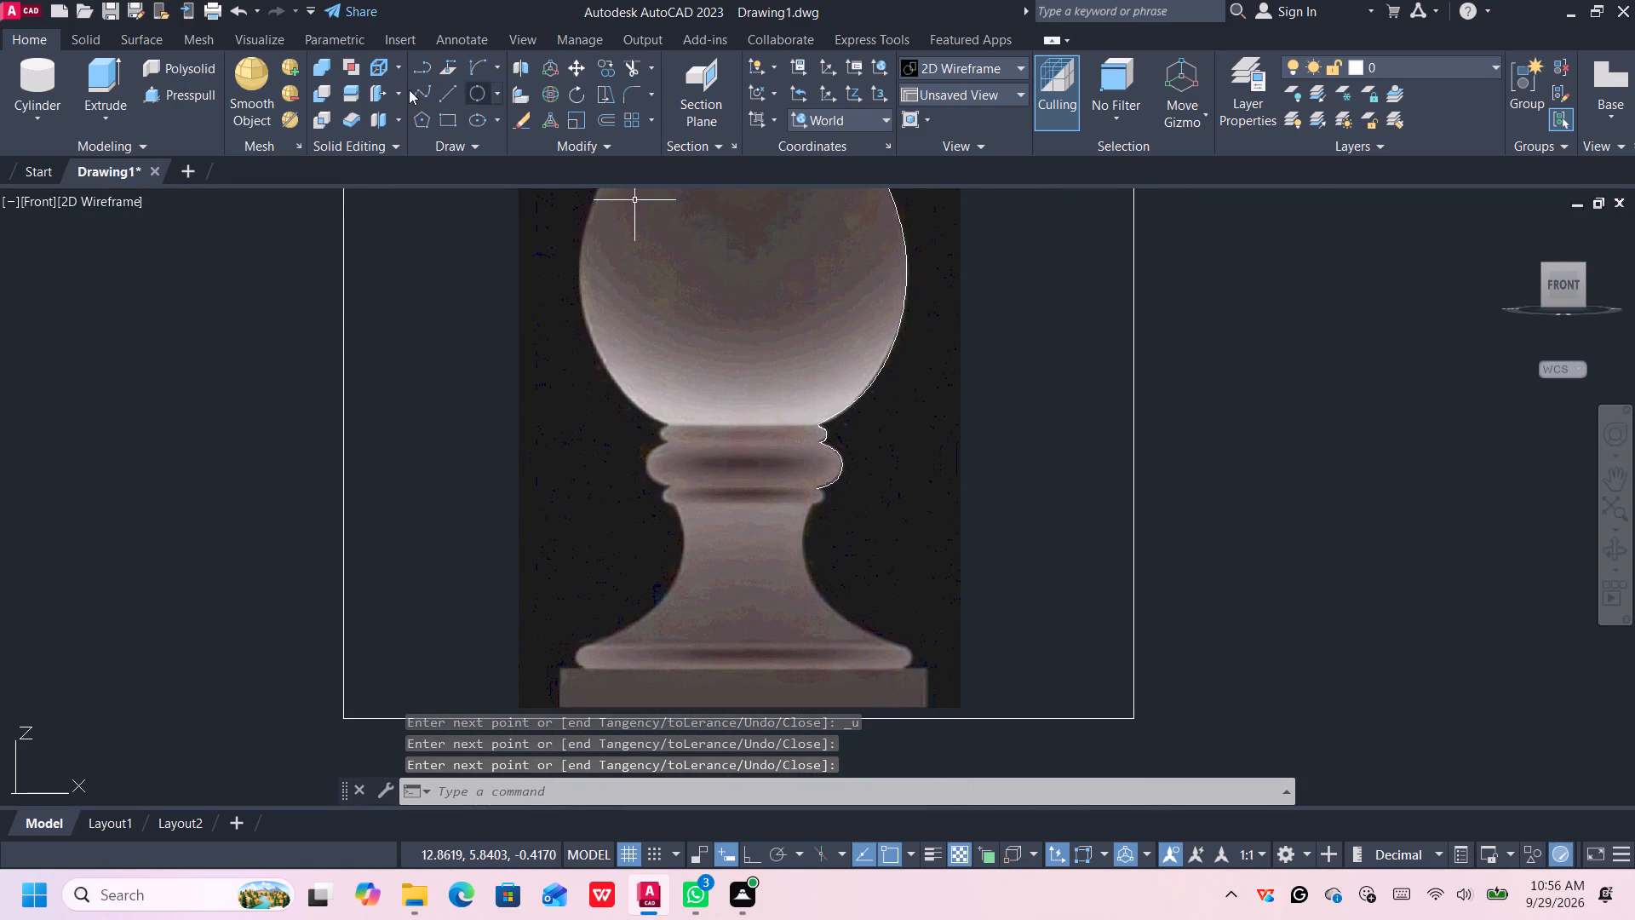
click(415, 89)
scroll(881, 505, up, 1)
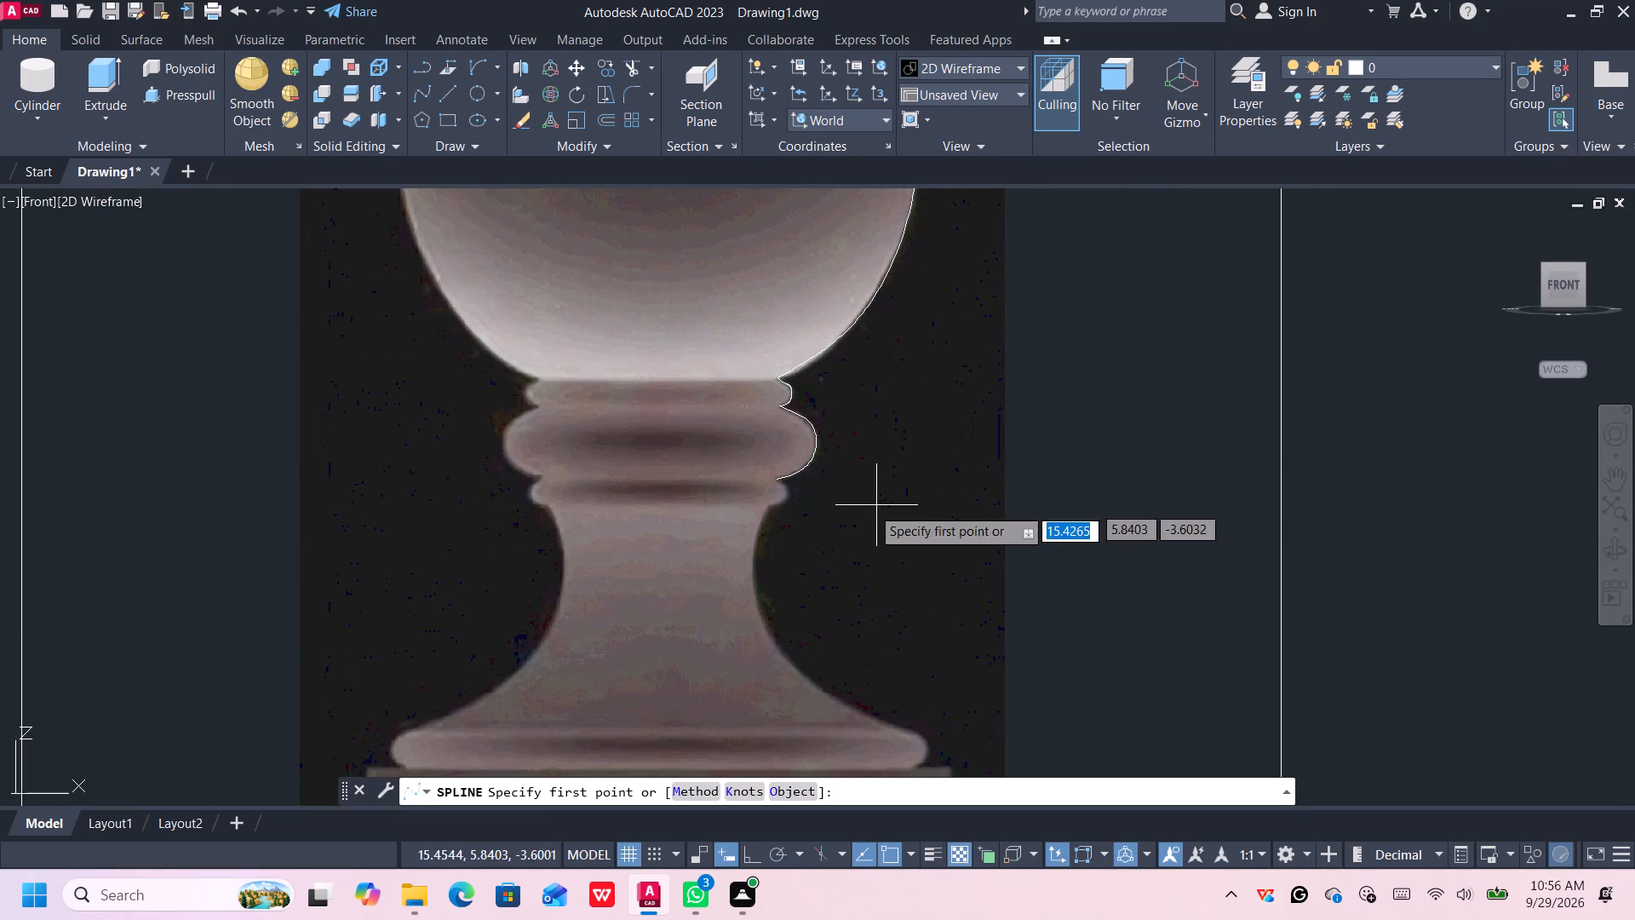
scroll(770, 459, up, 2)
click(783, 509)
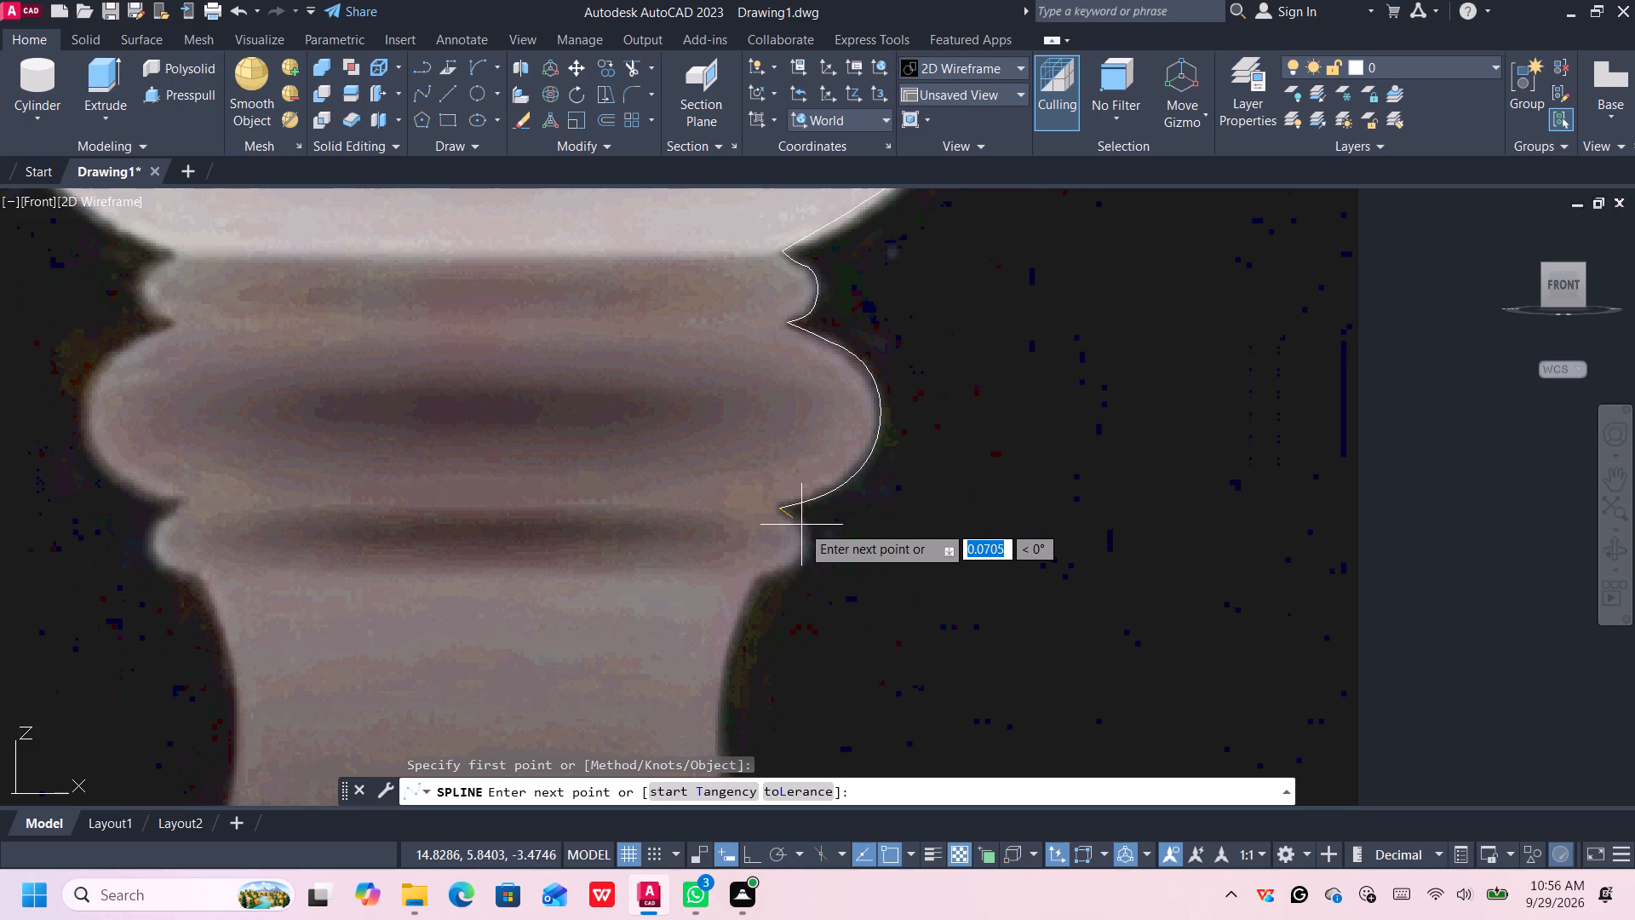
click(800, 521)
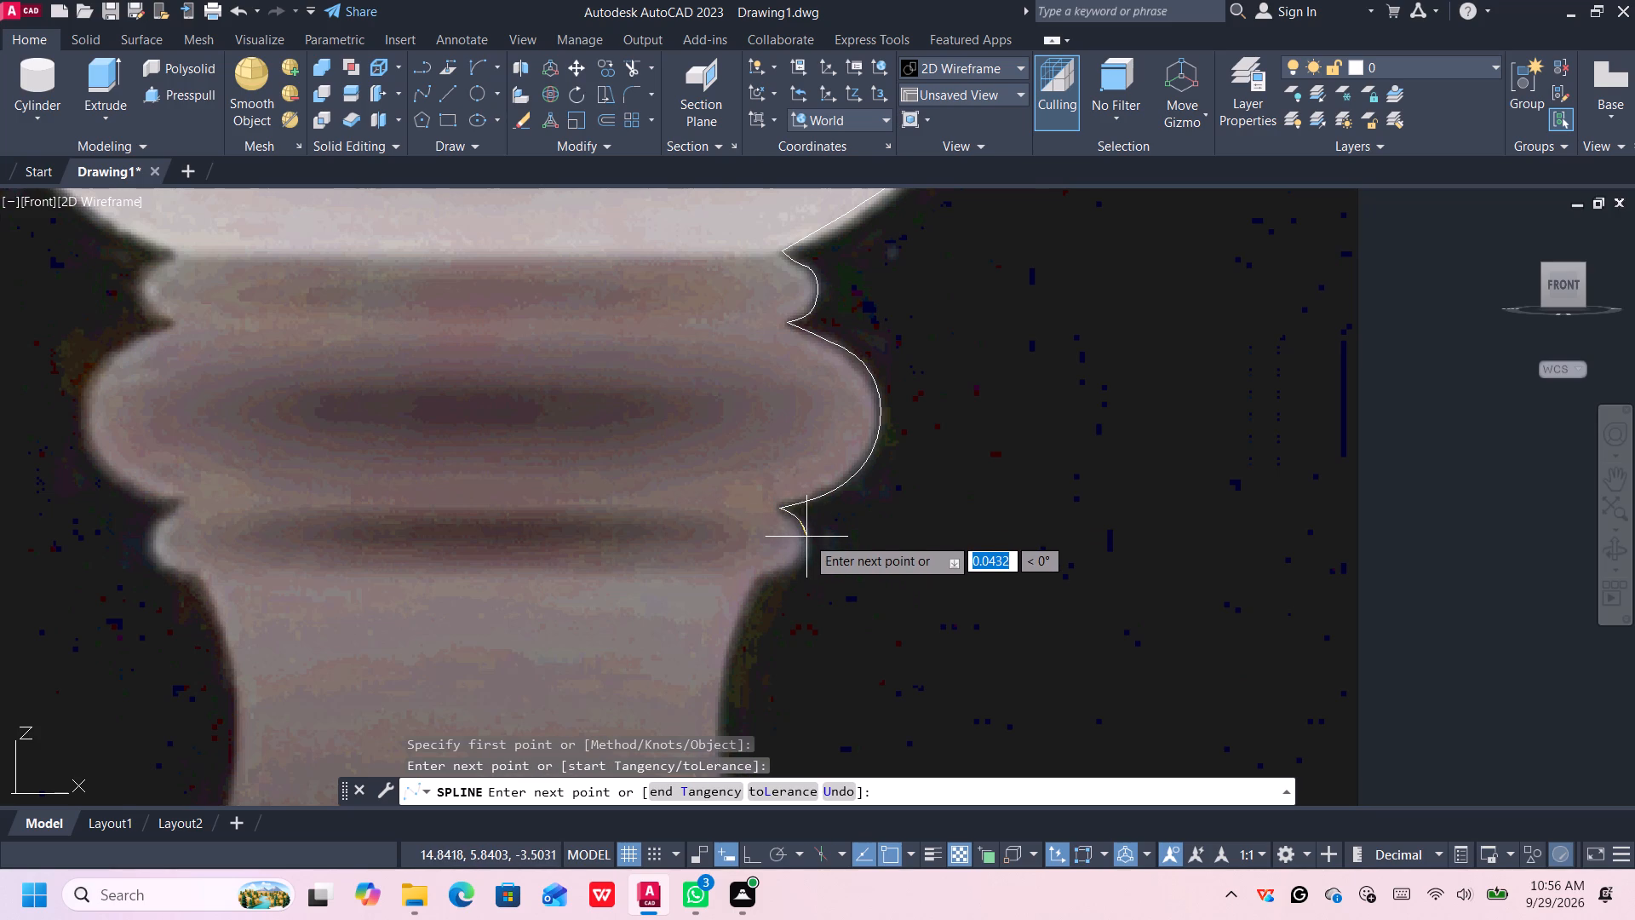
click(809, 540)
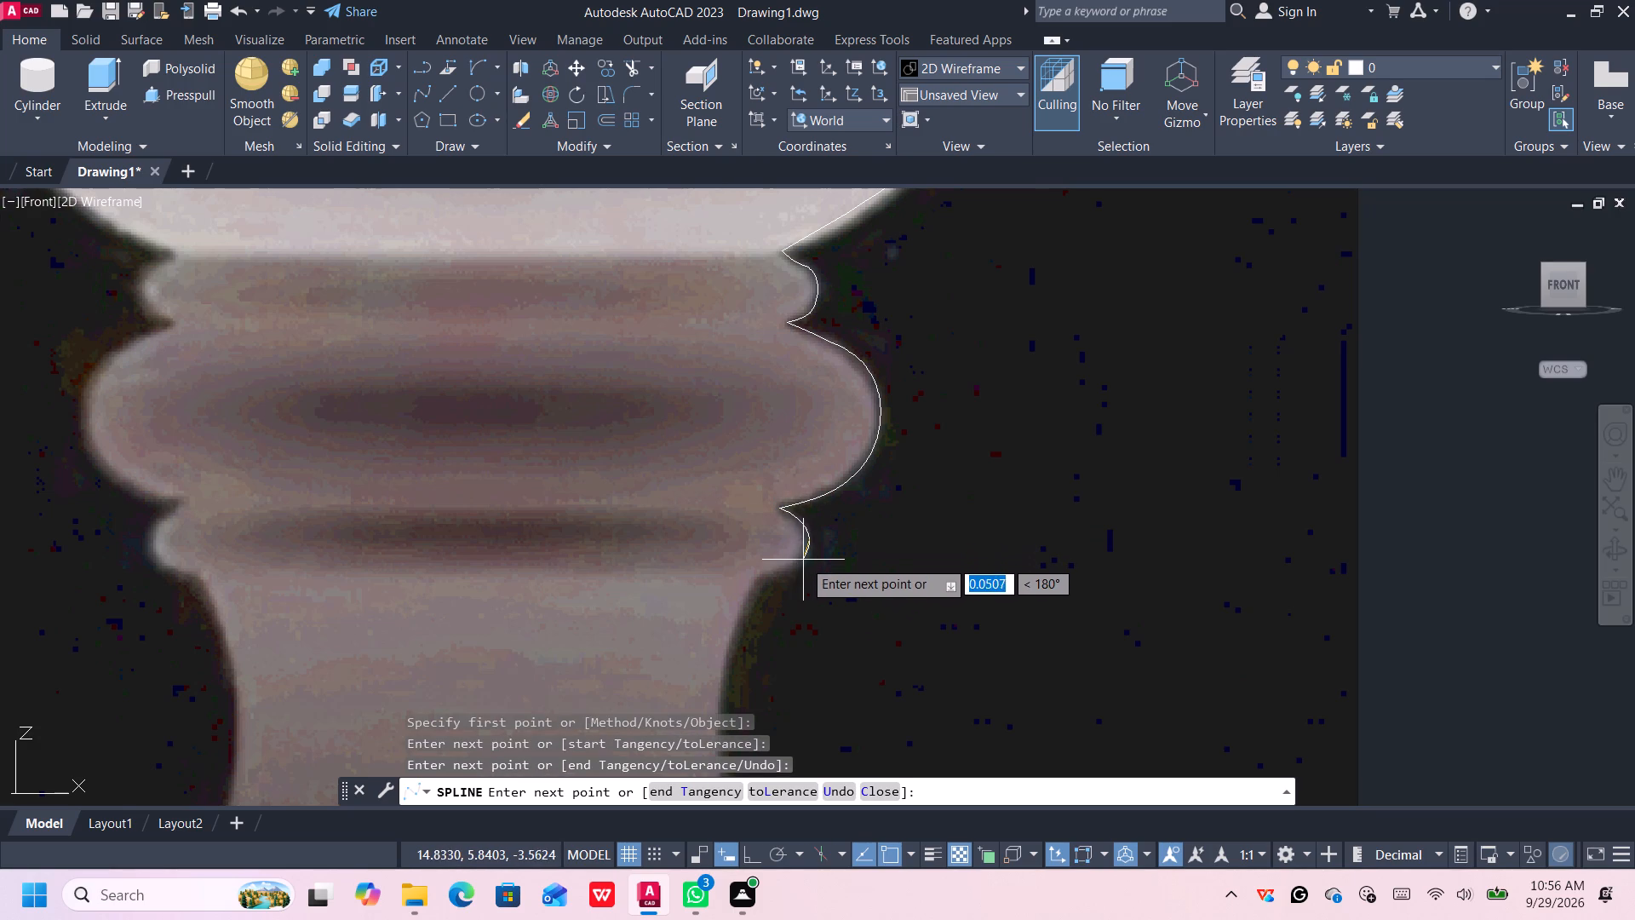
click(795, 565)
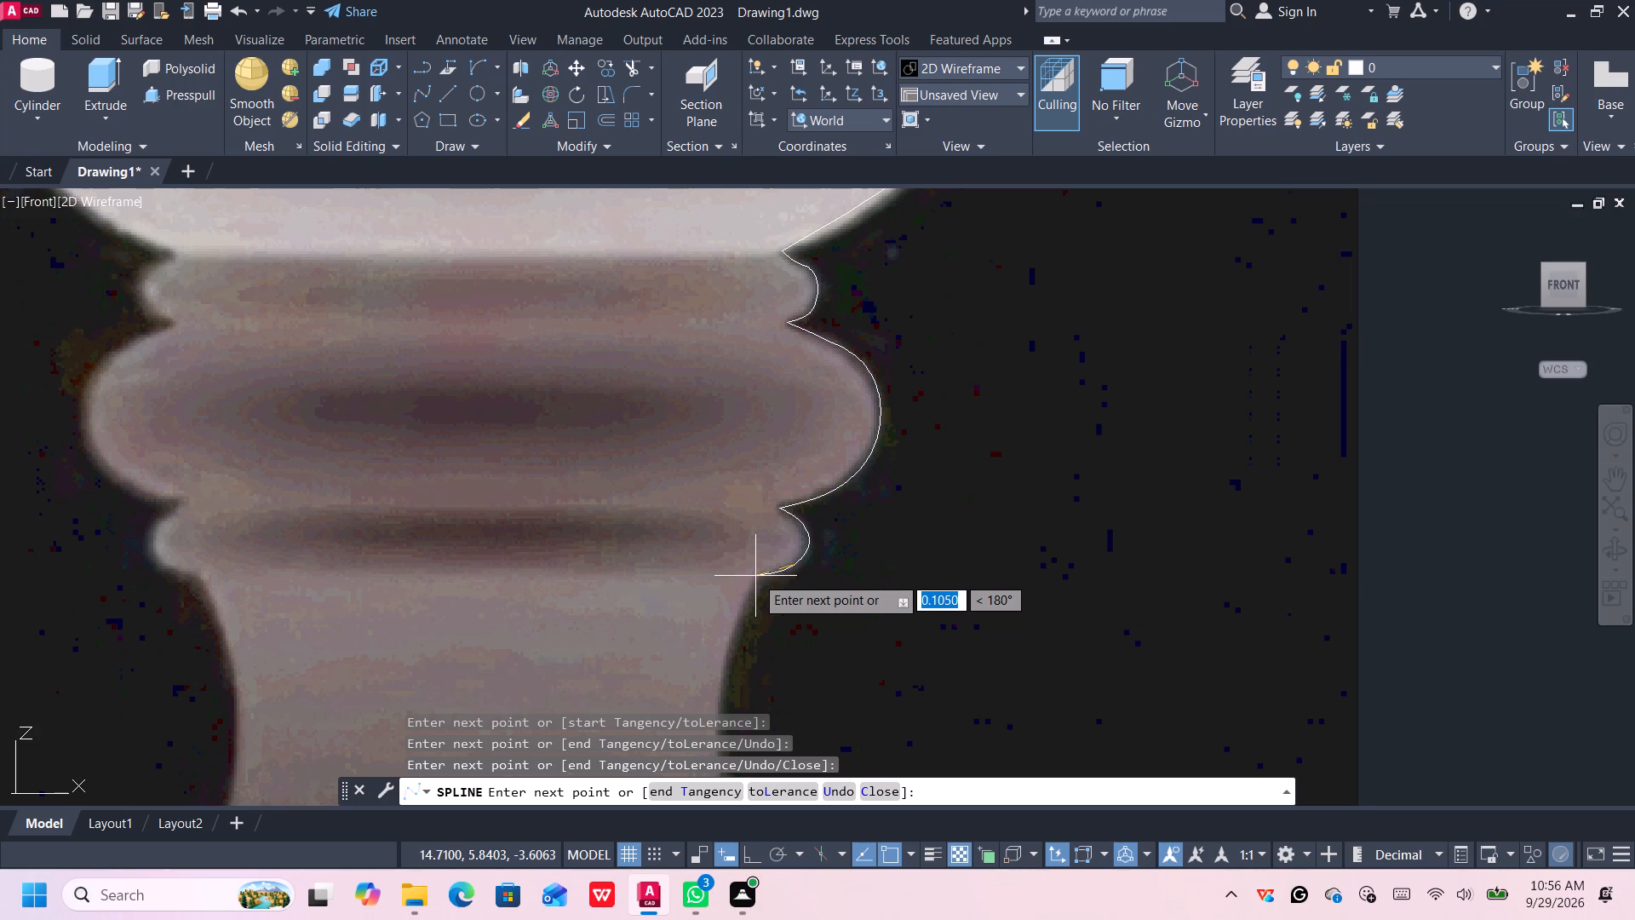
click(756, 576)
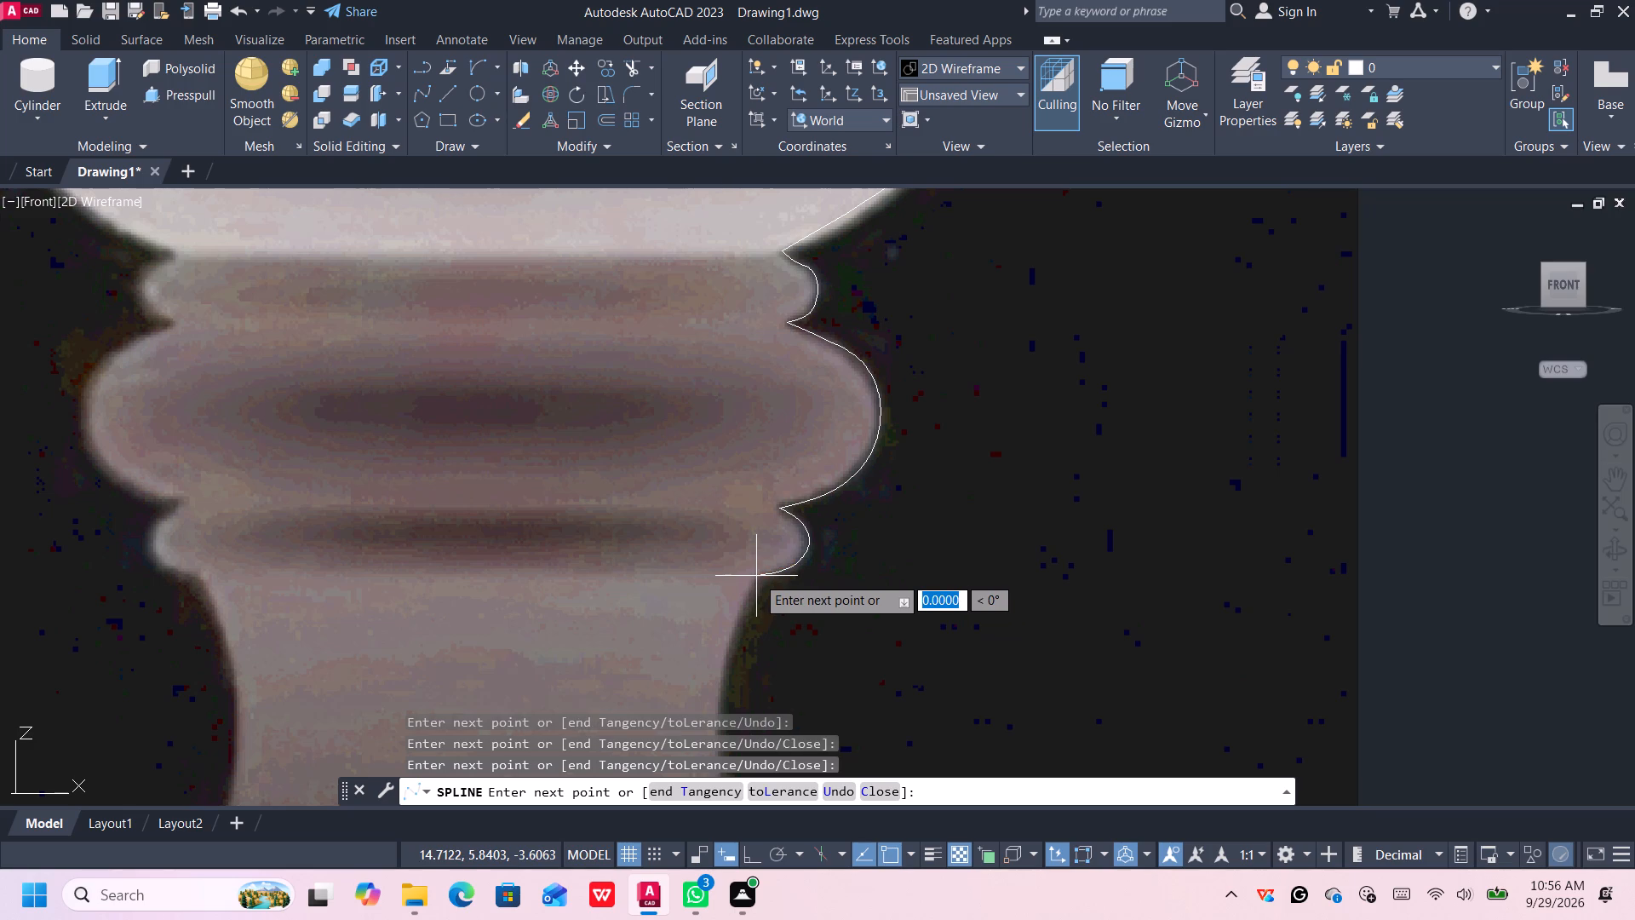
key(Return)
Draw a spline from beneath the small bead down the concave neck and out along its flare to the base moulding, and end it.
scroll(783, 622, down, 3)
middle_drag(779, 628, 779, 620)
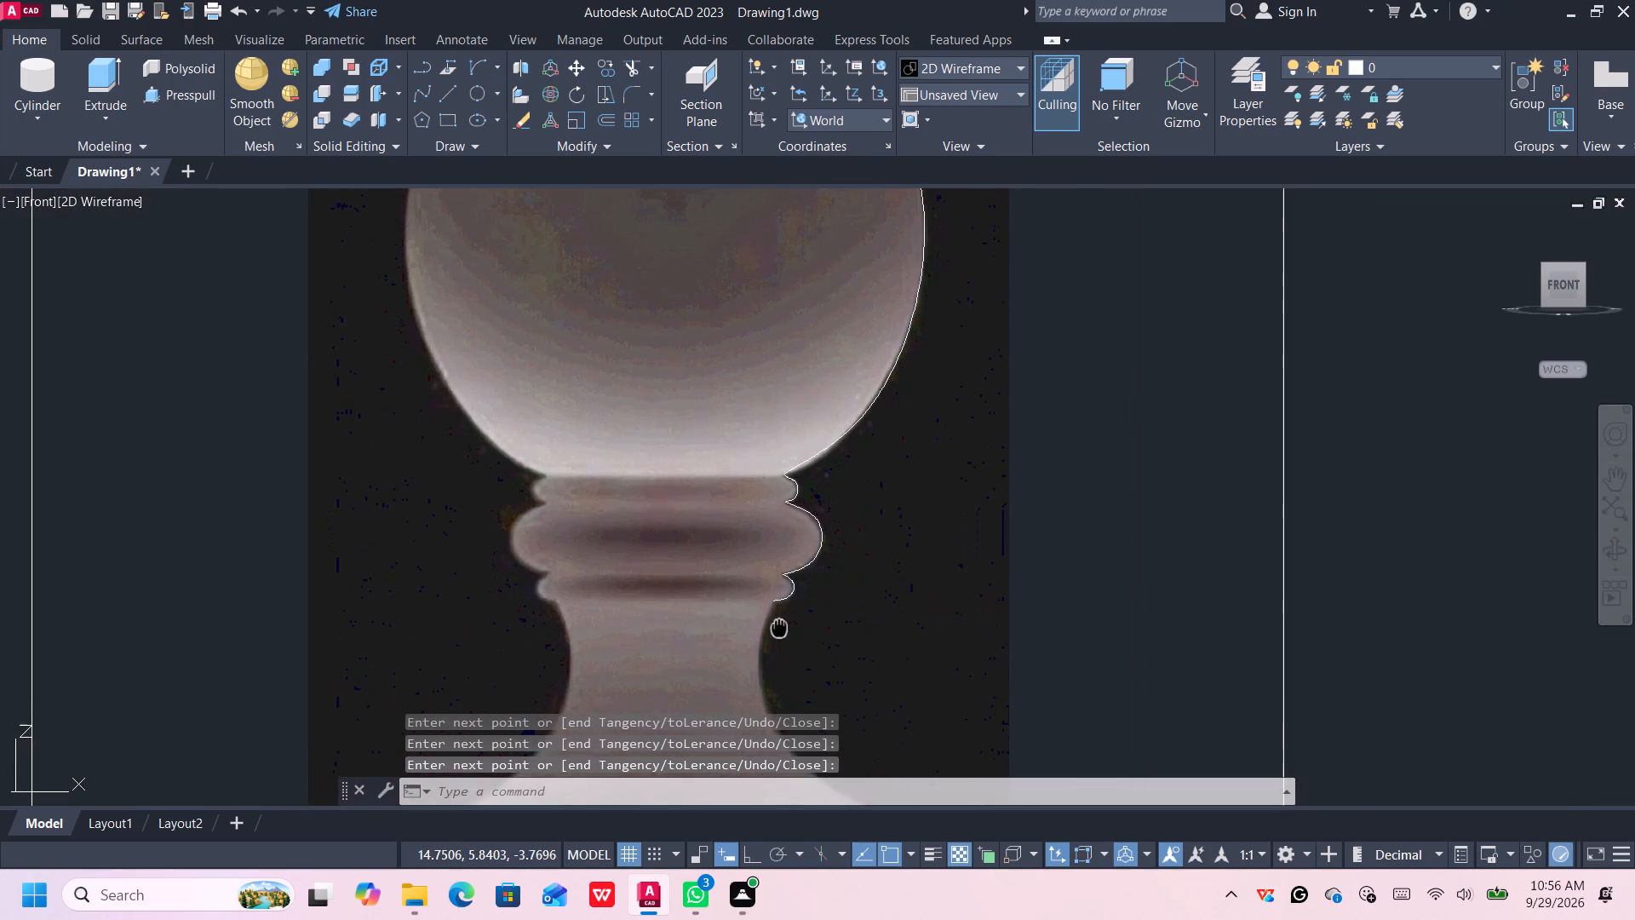
middle_drag(779, 620, 813, 466)
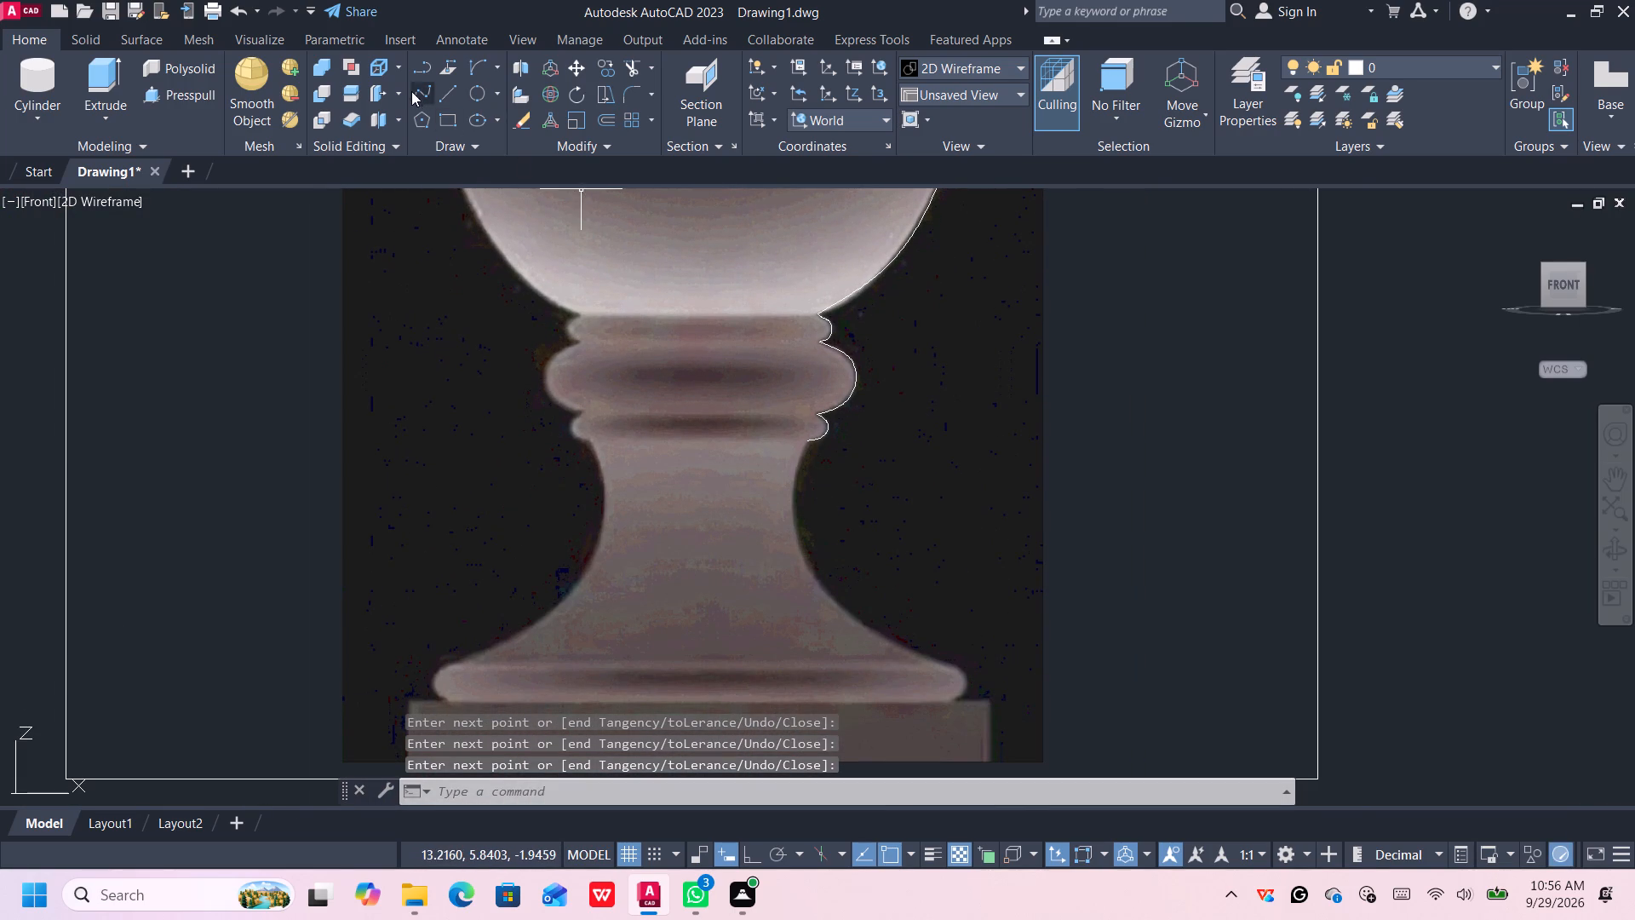
click(411, 88)
click(808, 440)
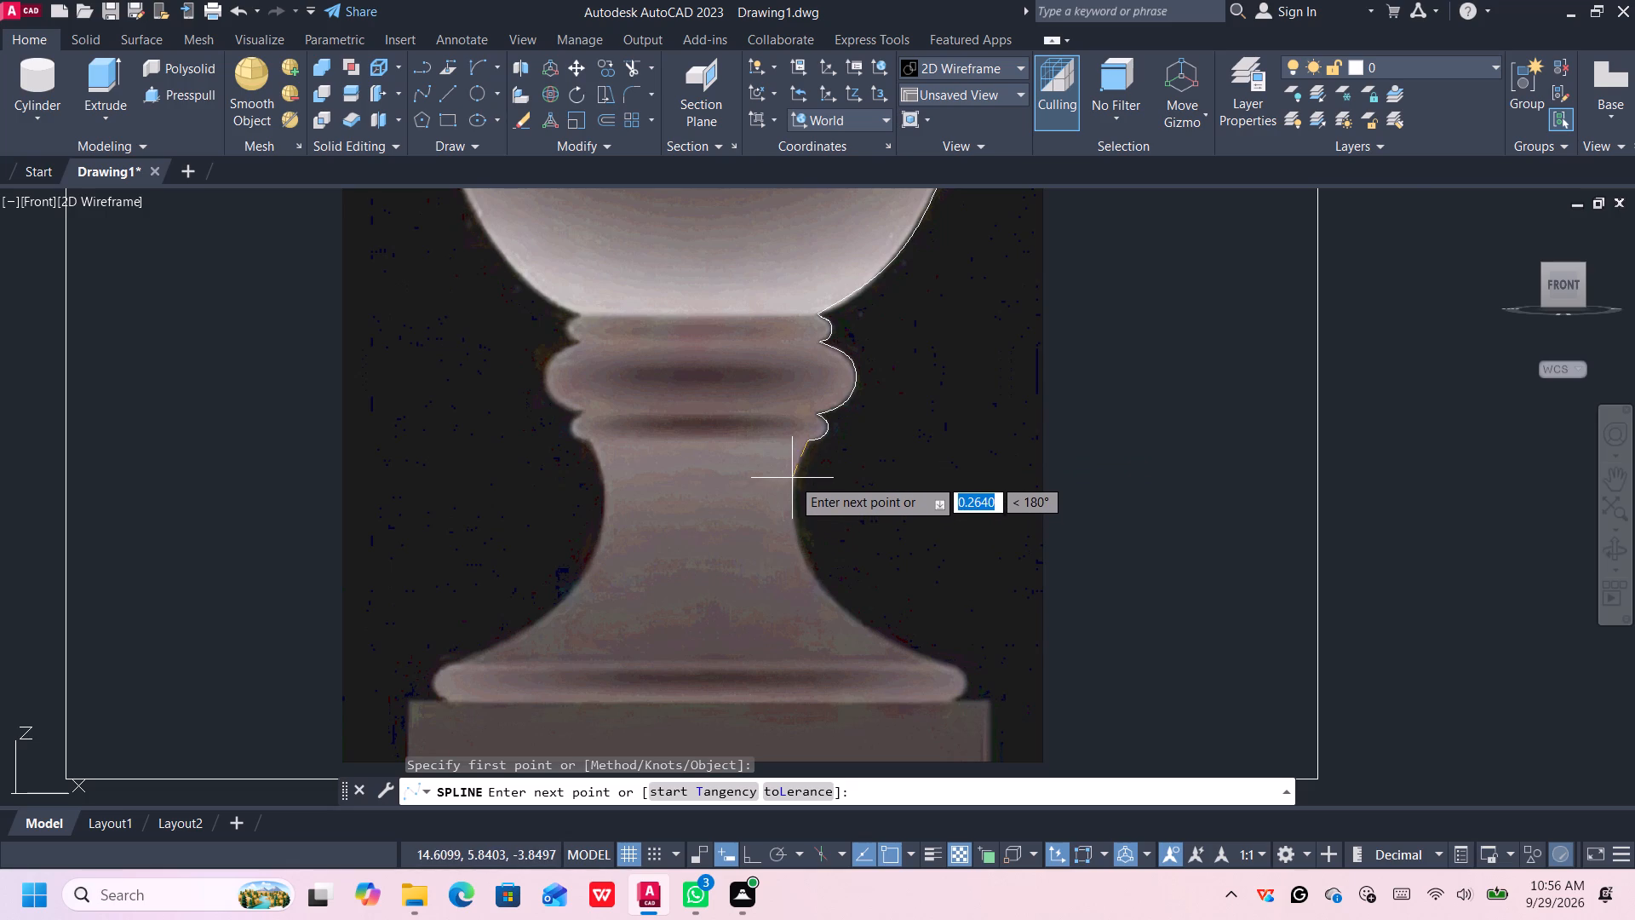
scroll(792, 478, up, 2)
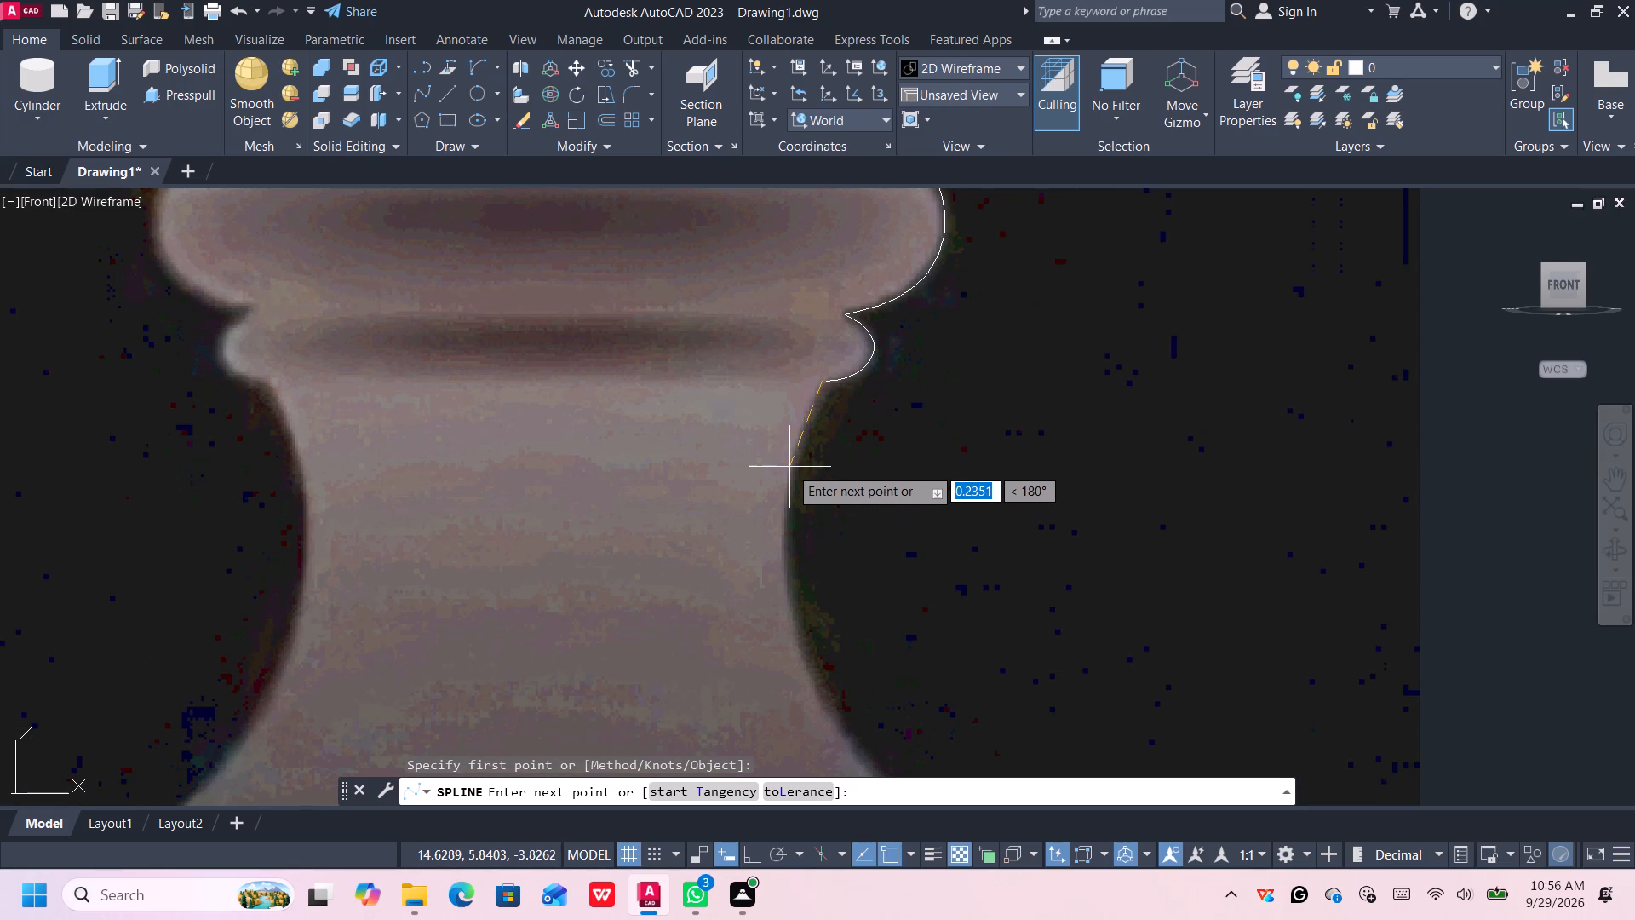
click(789, 467)
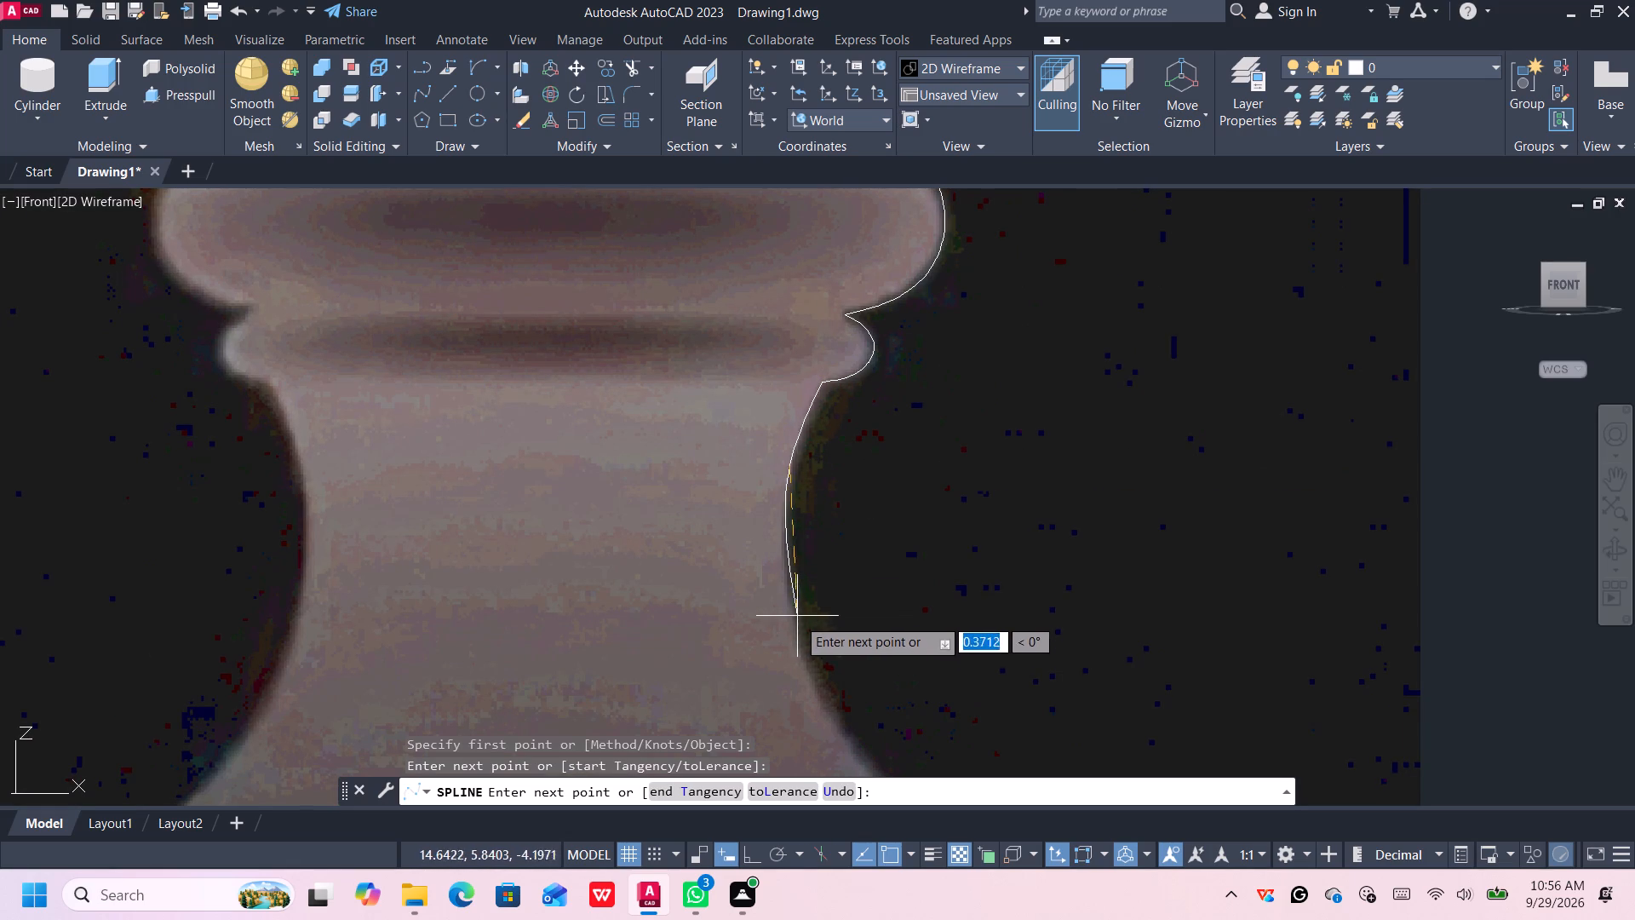
click(798, 647)
scroll(799, 646, down, 1)
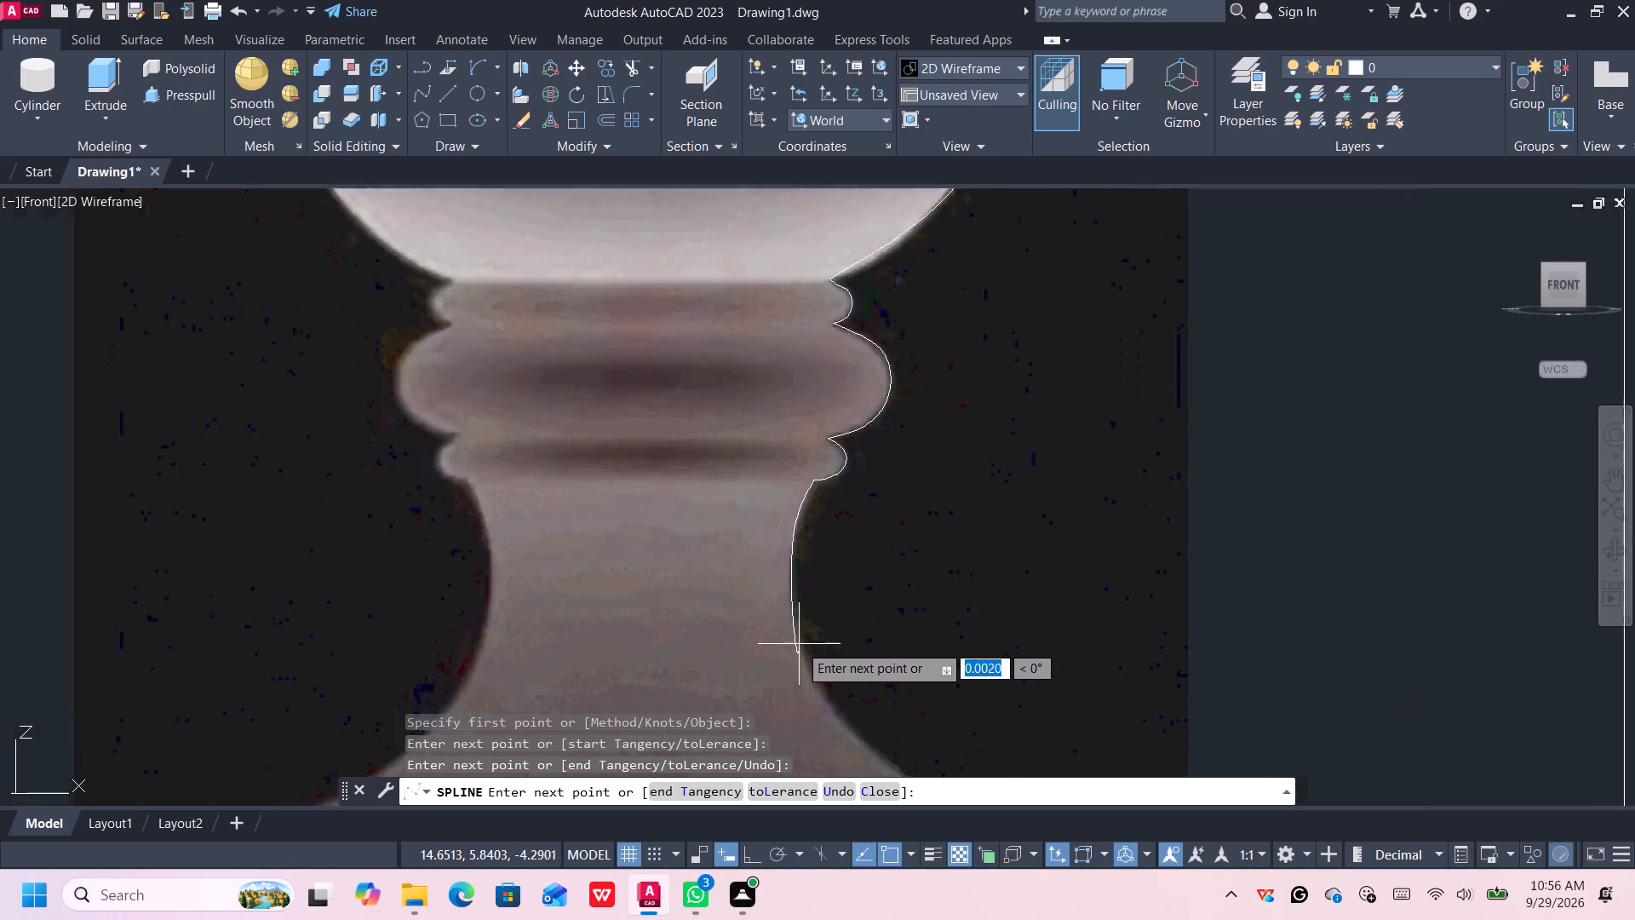
scroll(799, 644, down, 1)
middle_drag(798, 640, 753, 465)
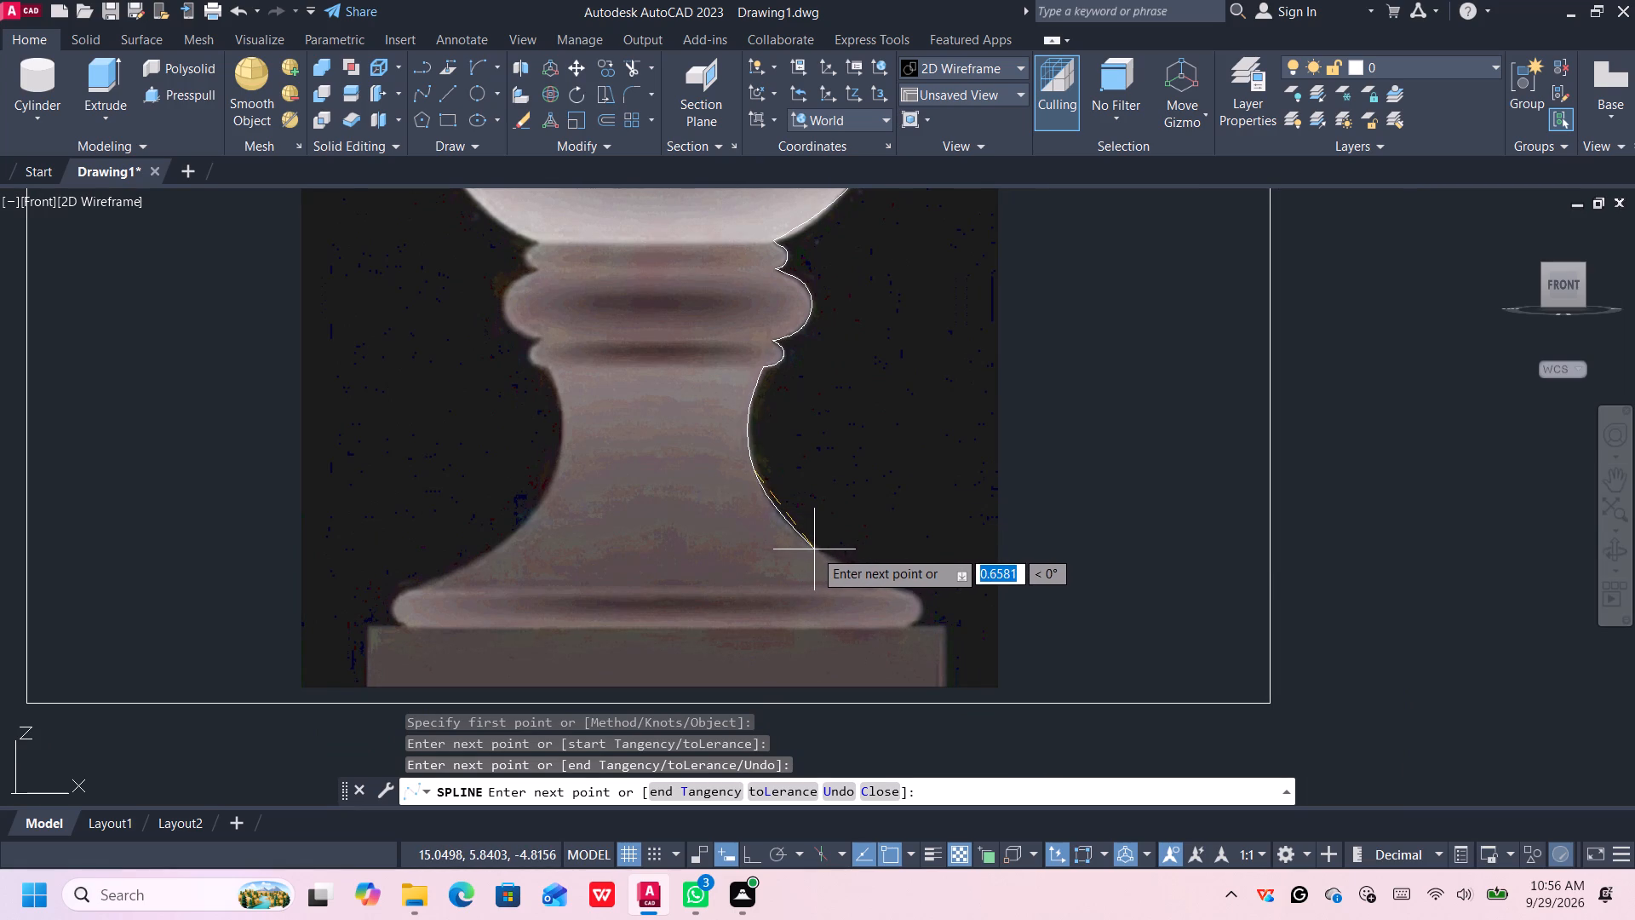
click(814, 549)
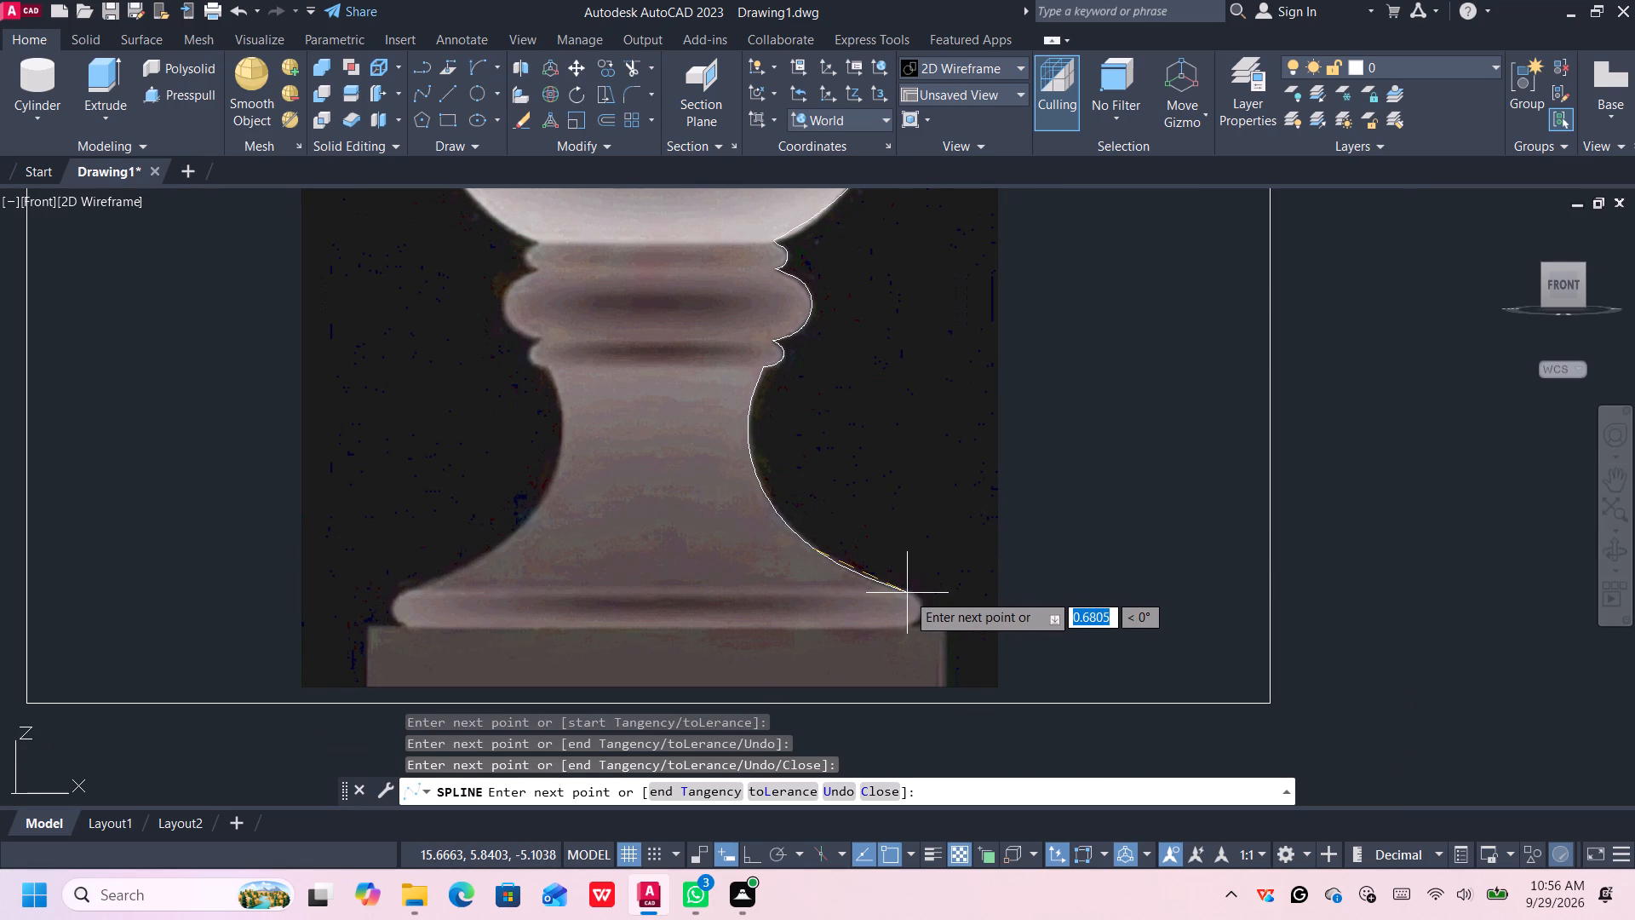
click(907, 592)
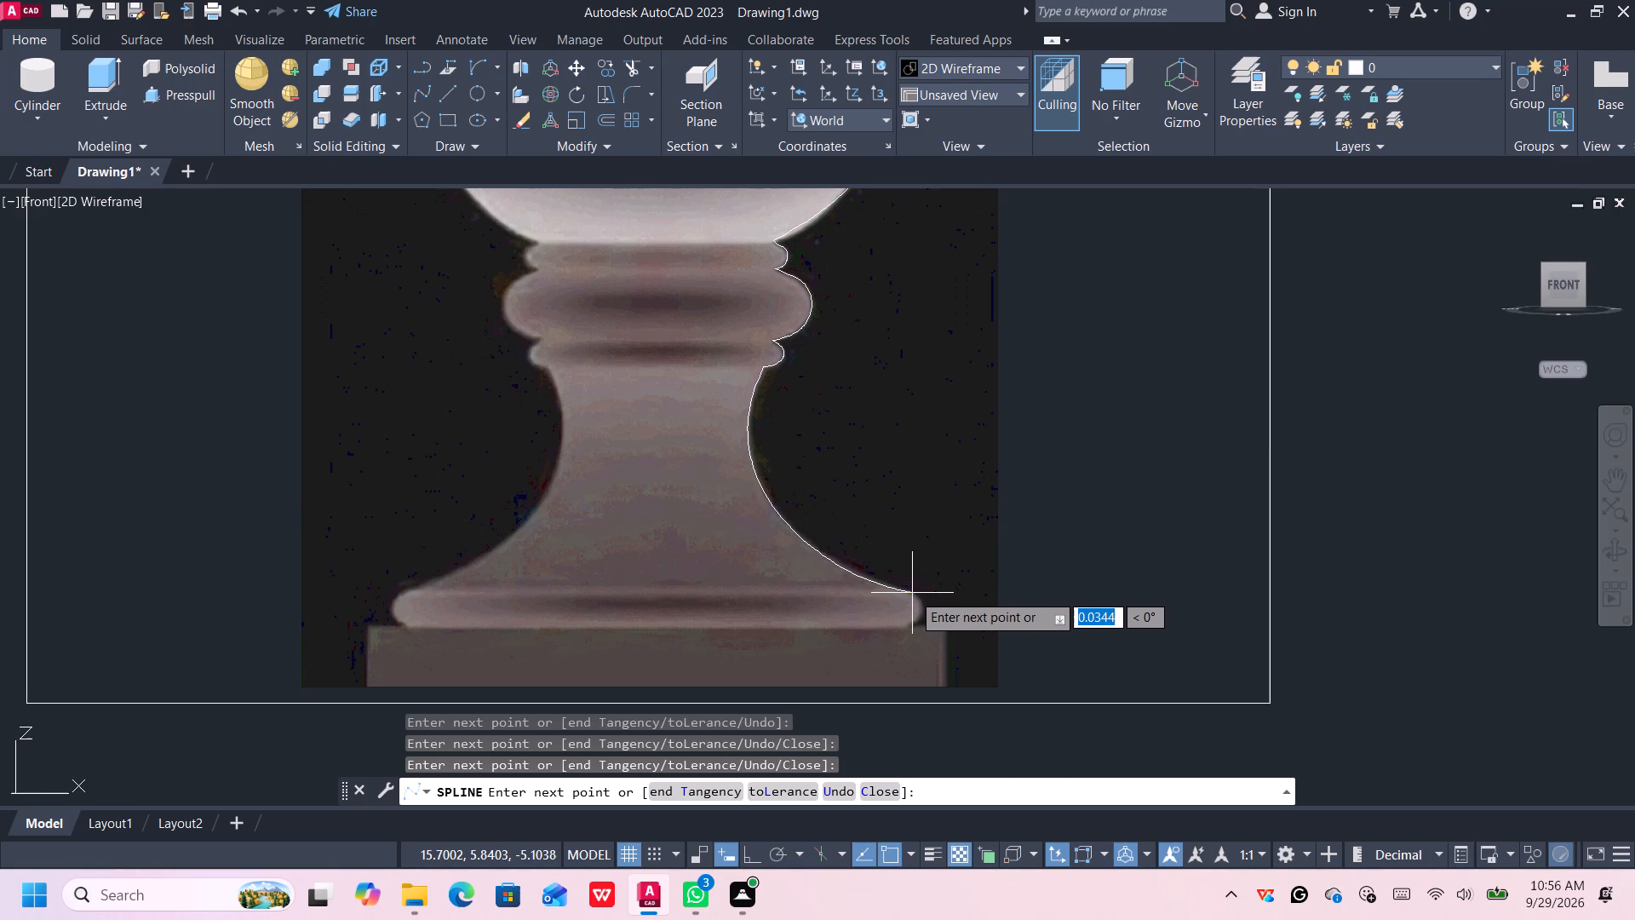
key(Return)
Draw a spline around the rounded base moulding, from the flare's lower end to the top of the plinth, and end it.
scroll(916, 605, down, 1)
middle_drag(915, 595, 903, 501)
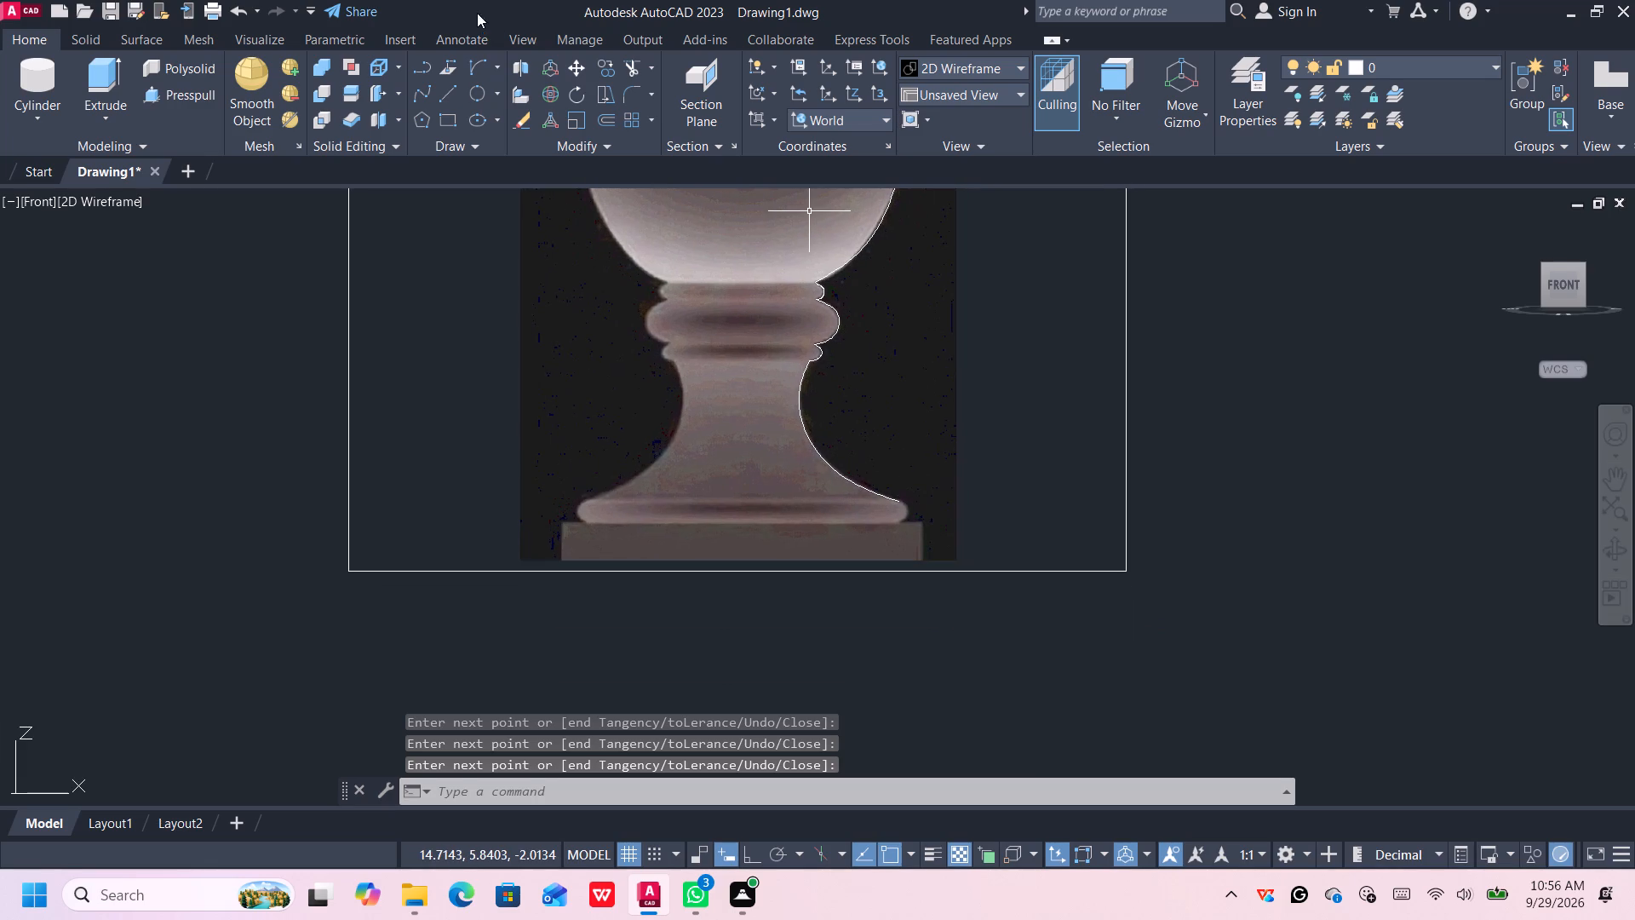
click(426, 90)
scroll(883, 501, up, 1)
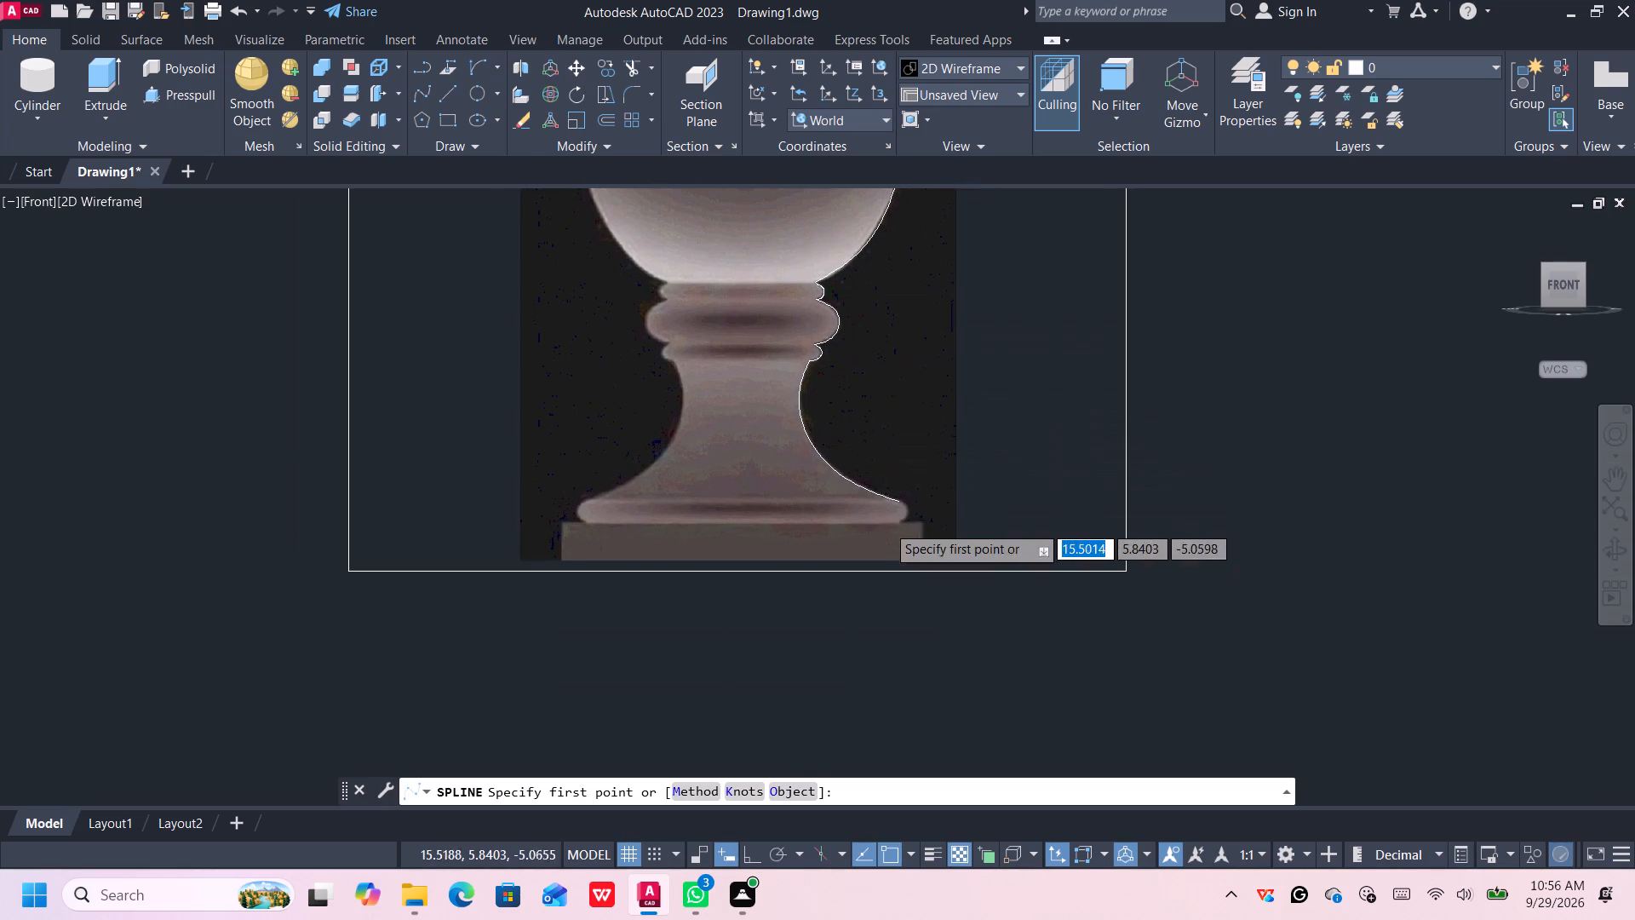
scroll(890, 538, up, 2)
click(917, 440)
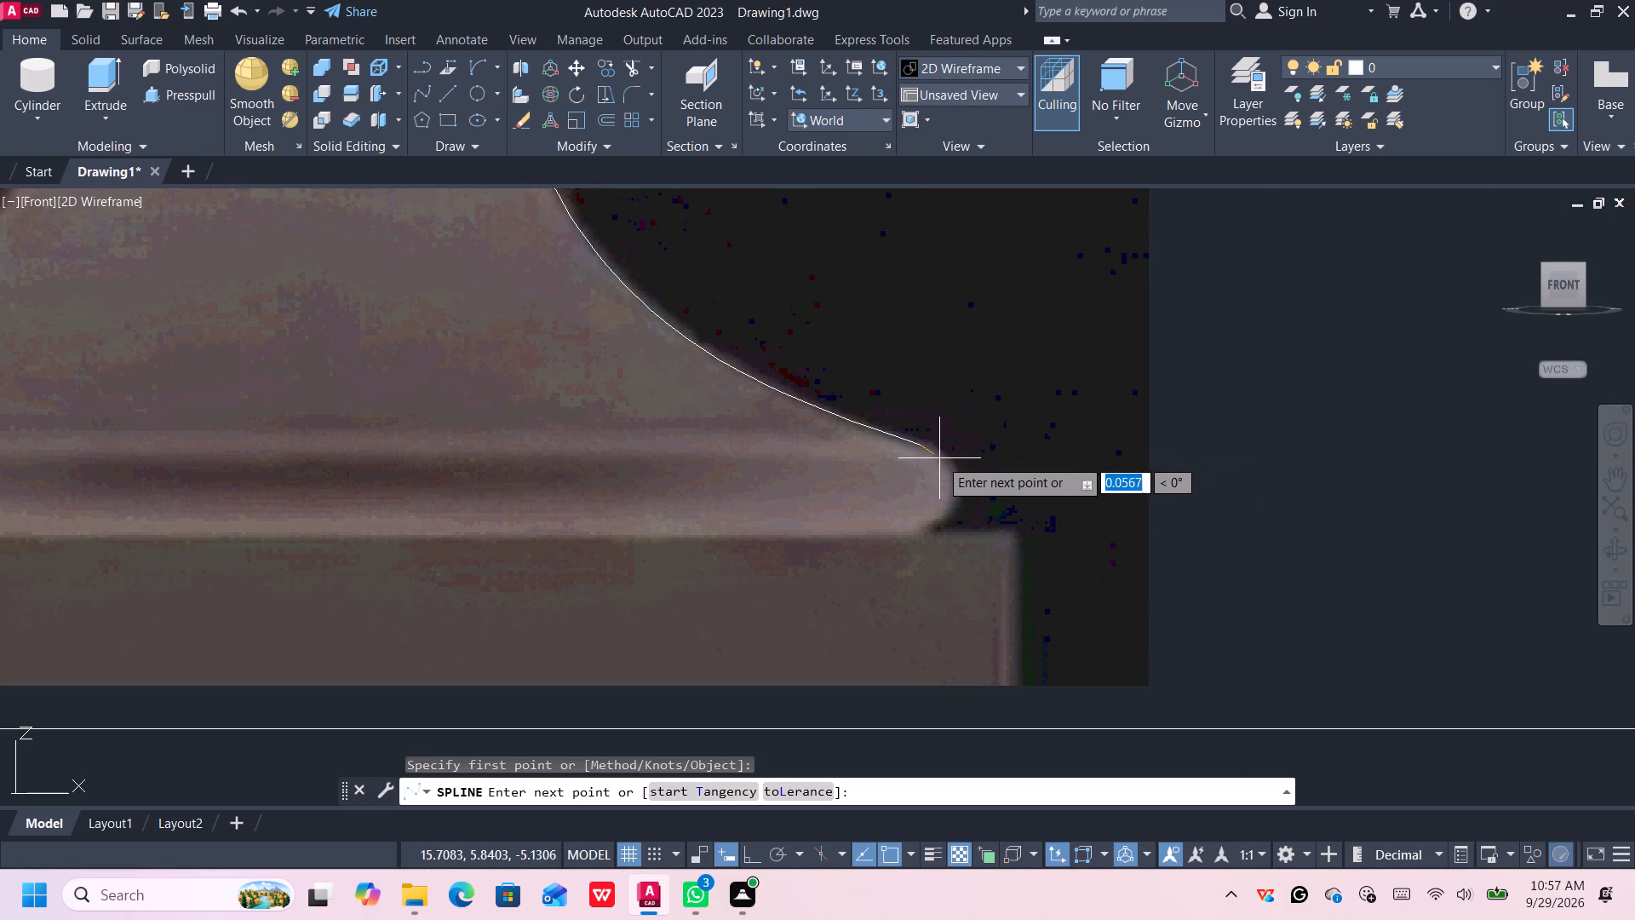
click(951, 461)
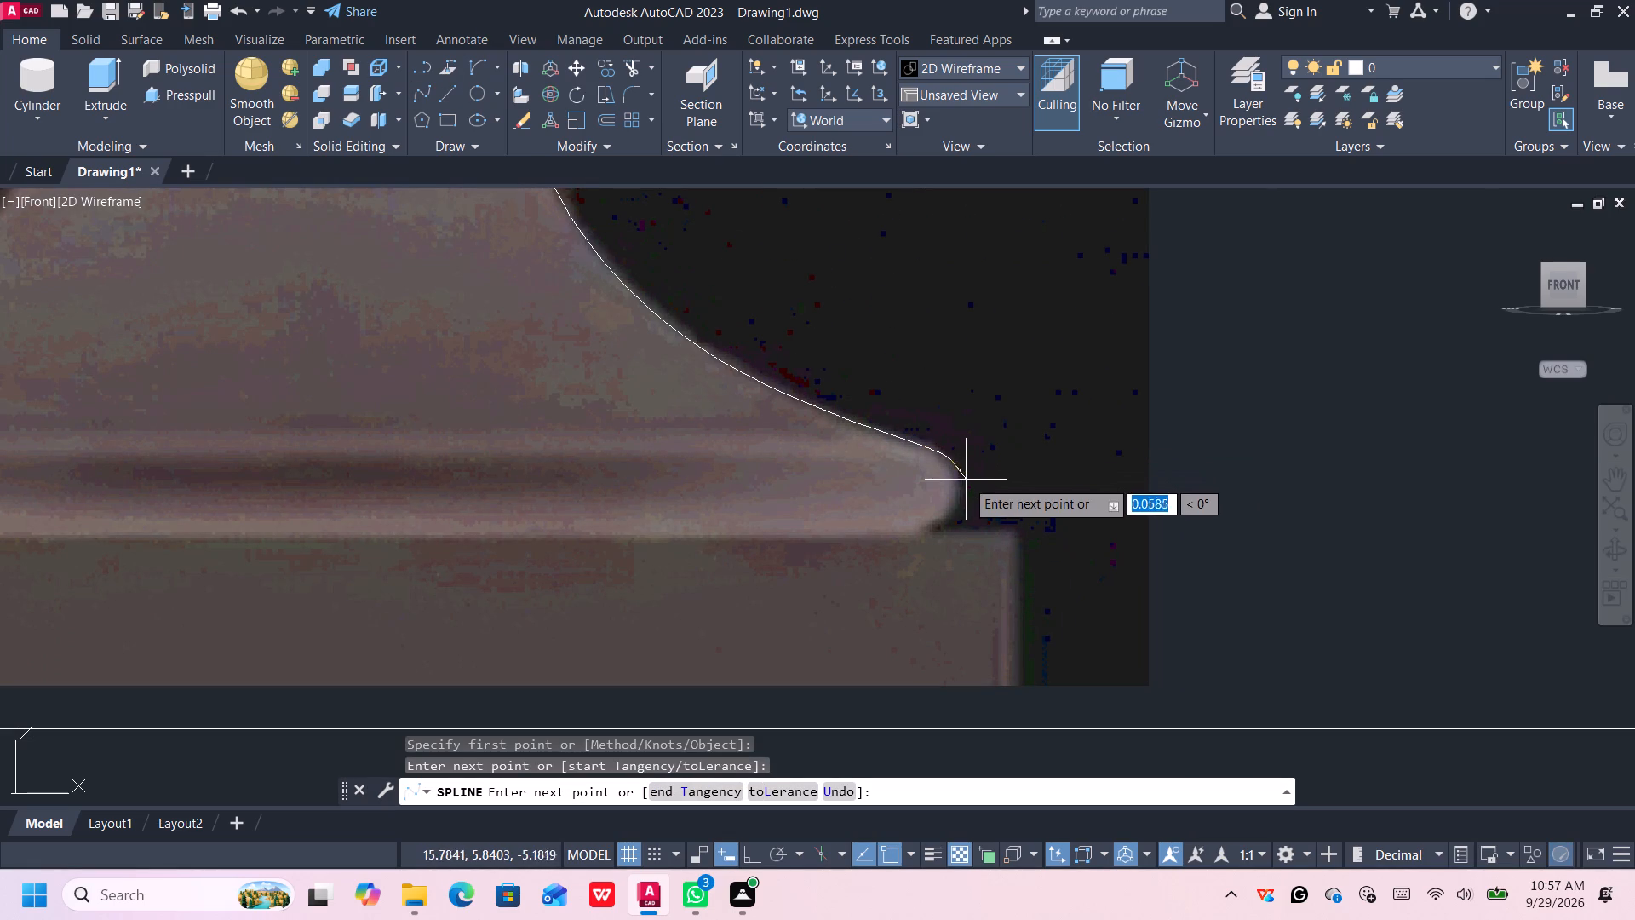
click(957, 488)
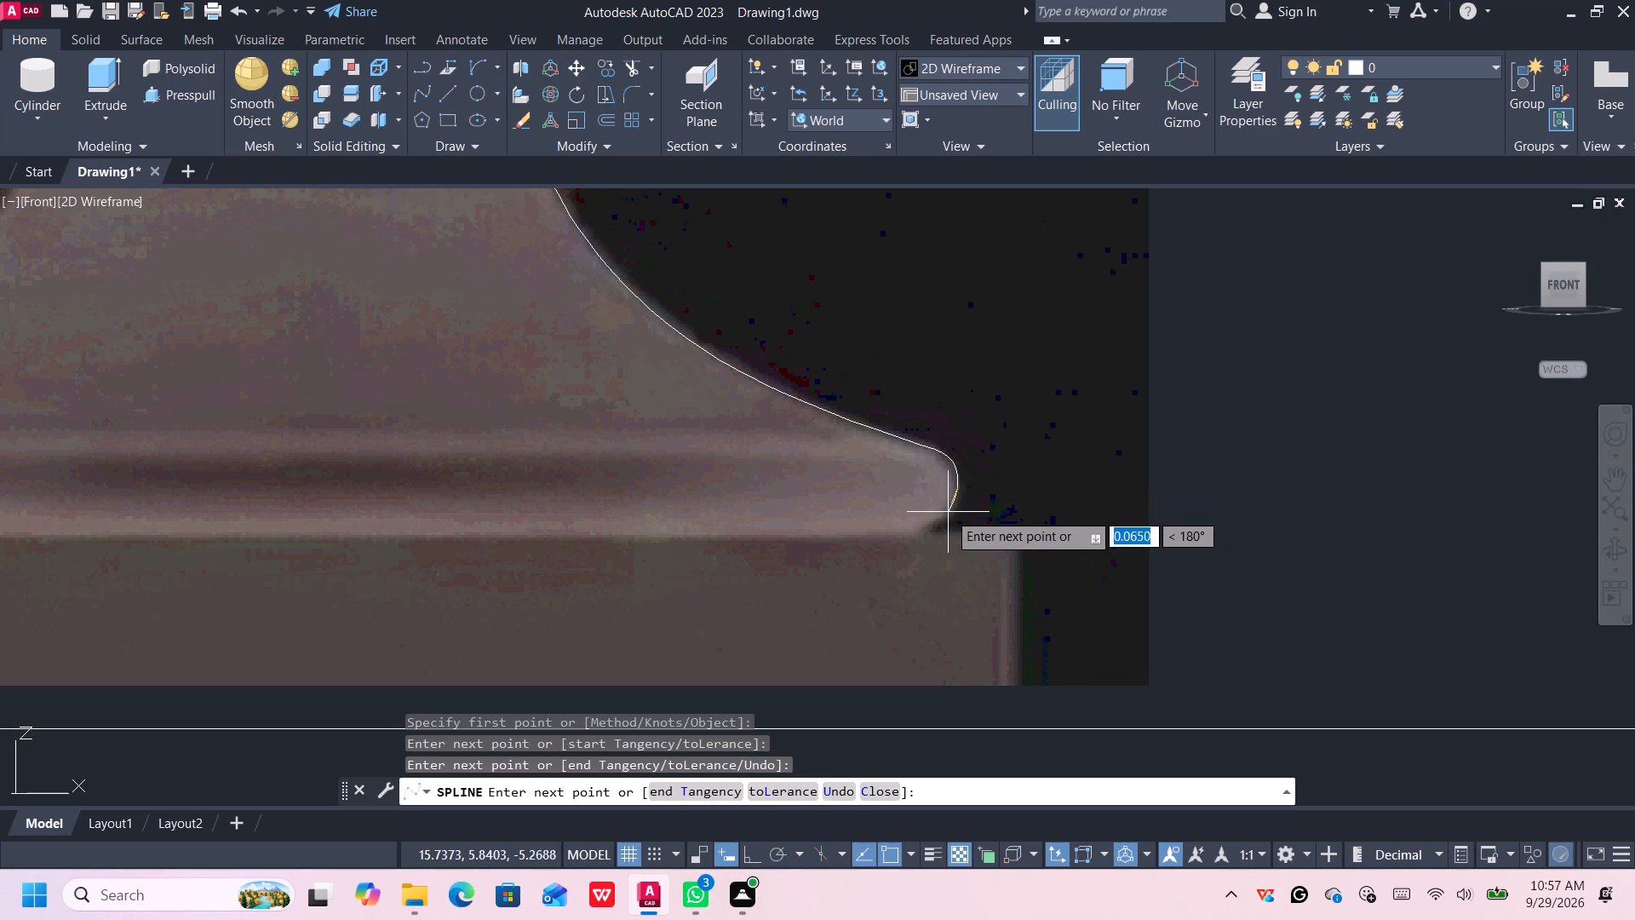
click(942, 522)
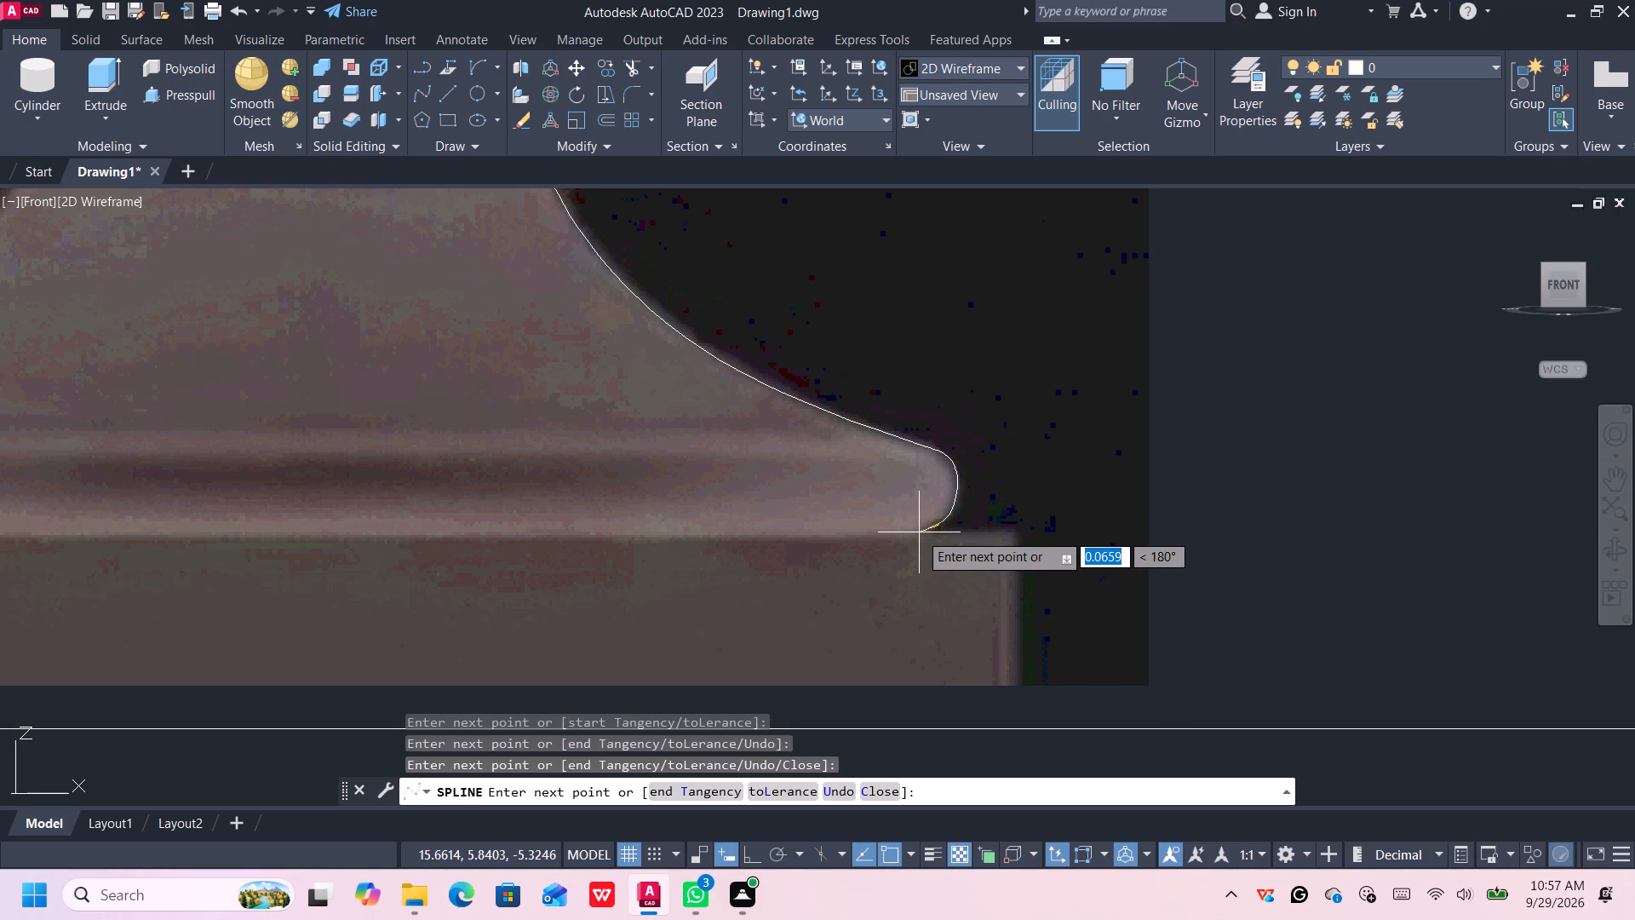
click(918, 532)
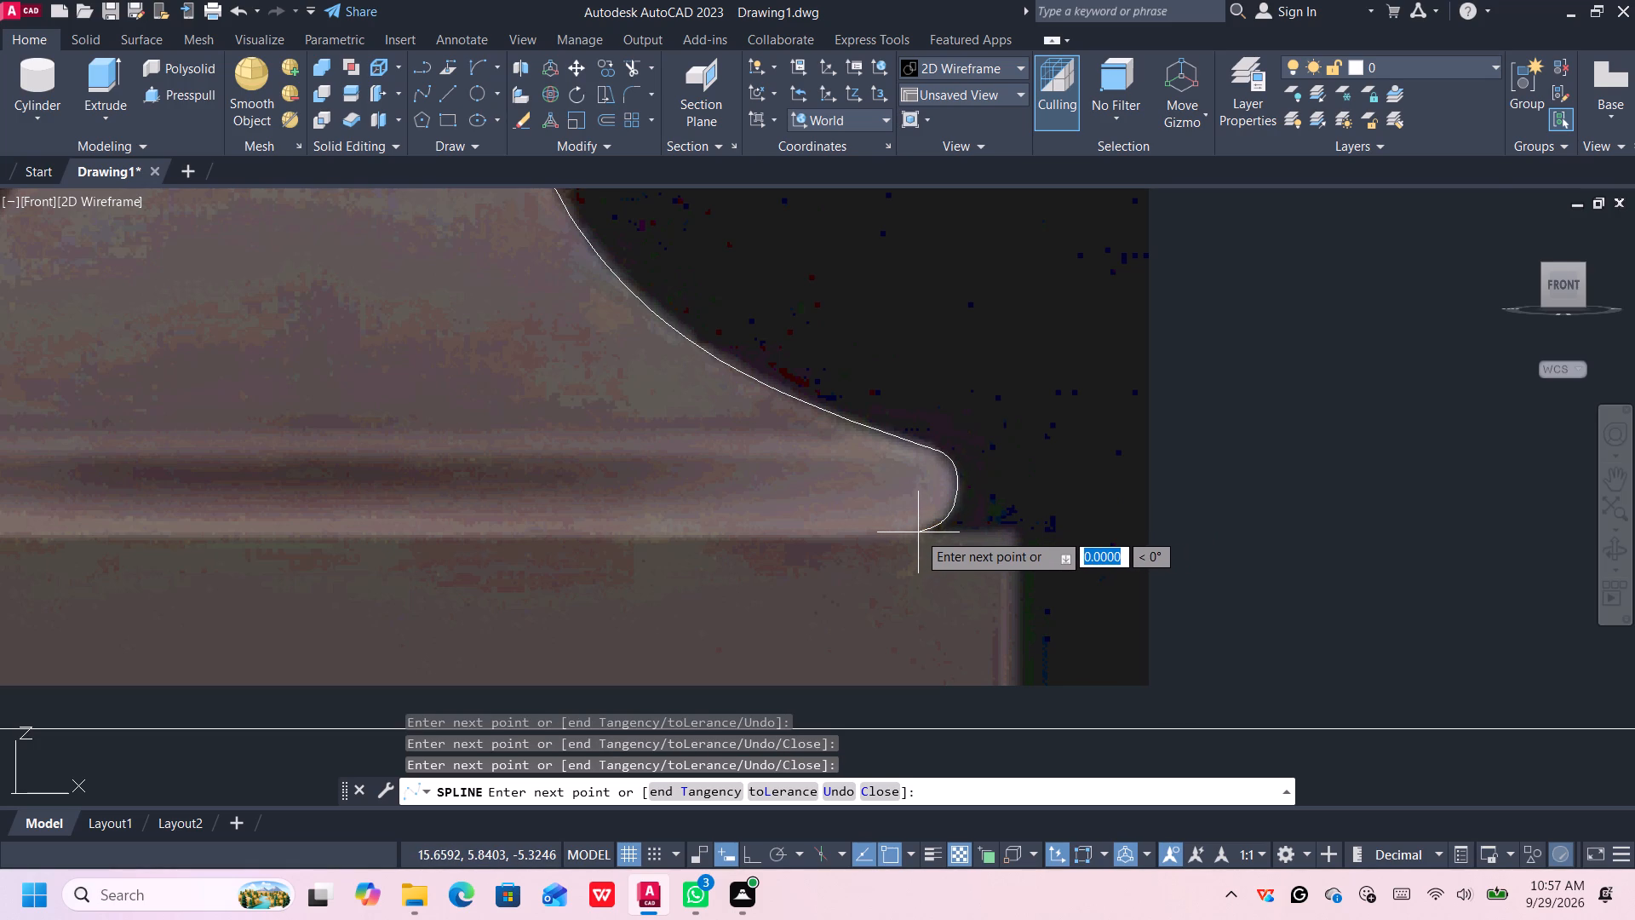
scroll(918, 532, down, 2)
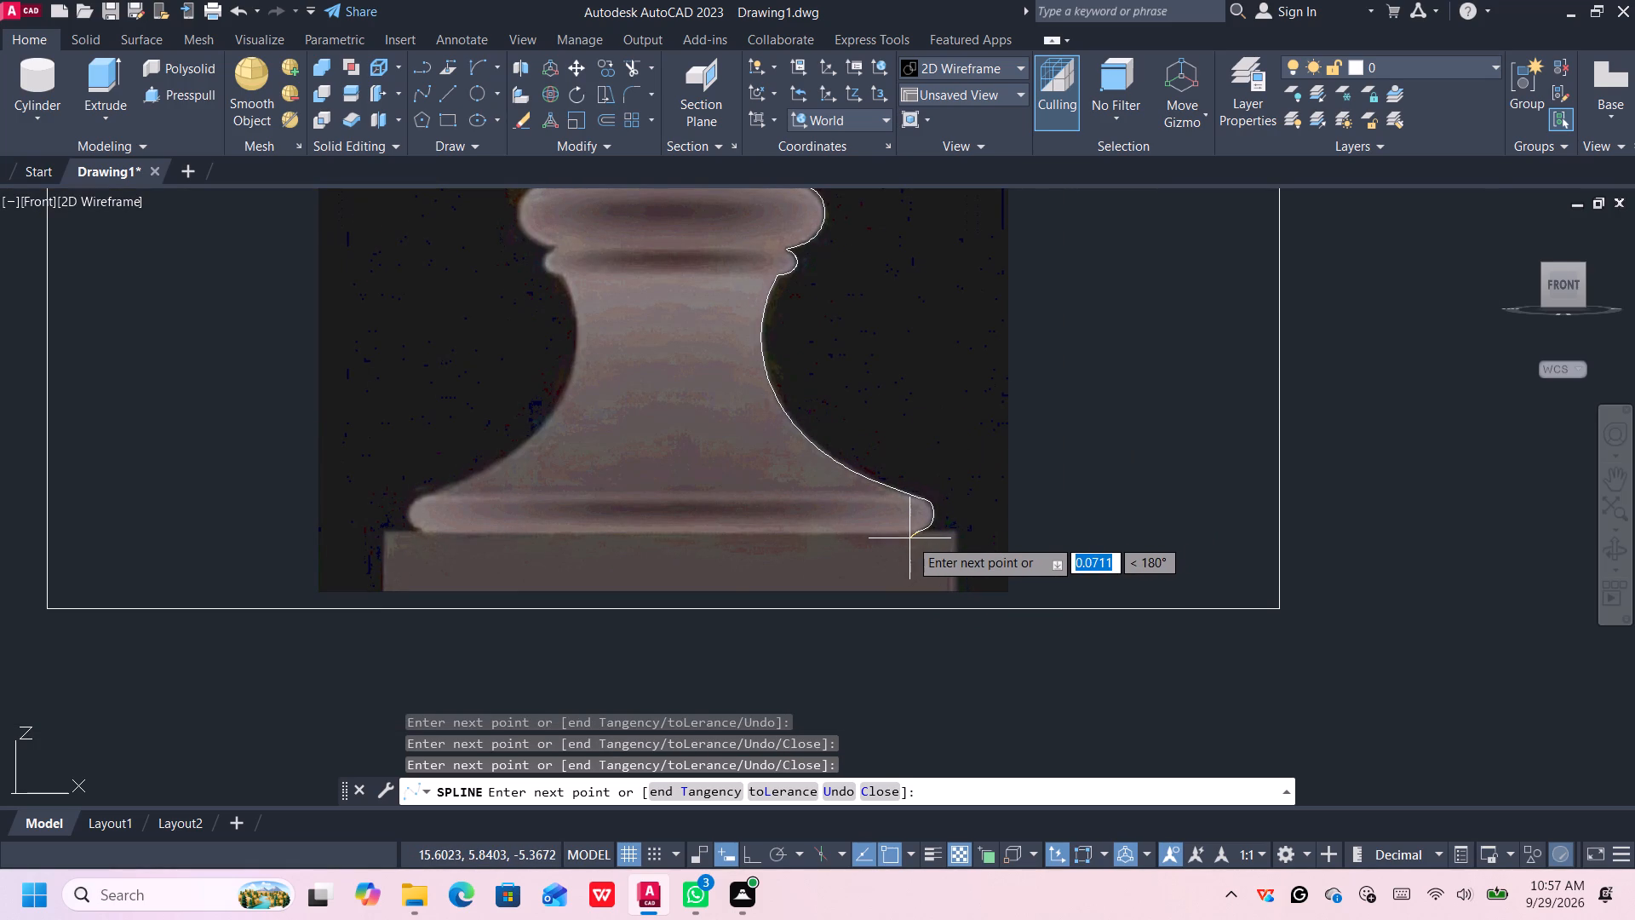
scroll(915, 534, up, 4)
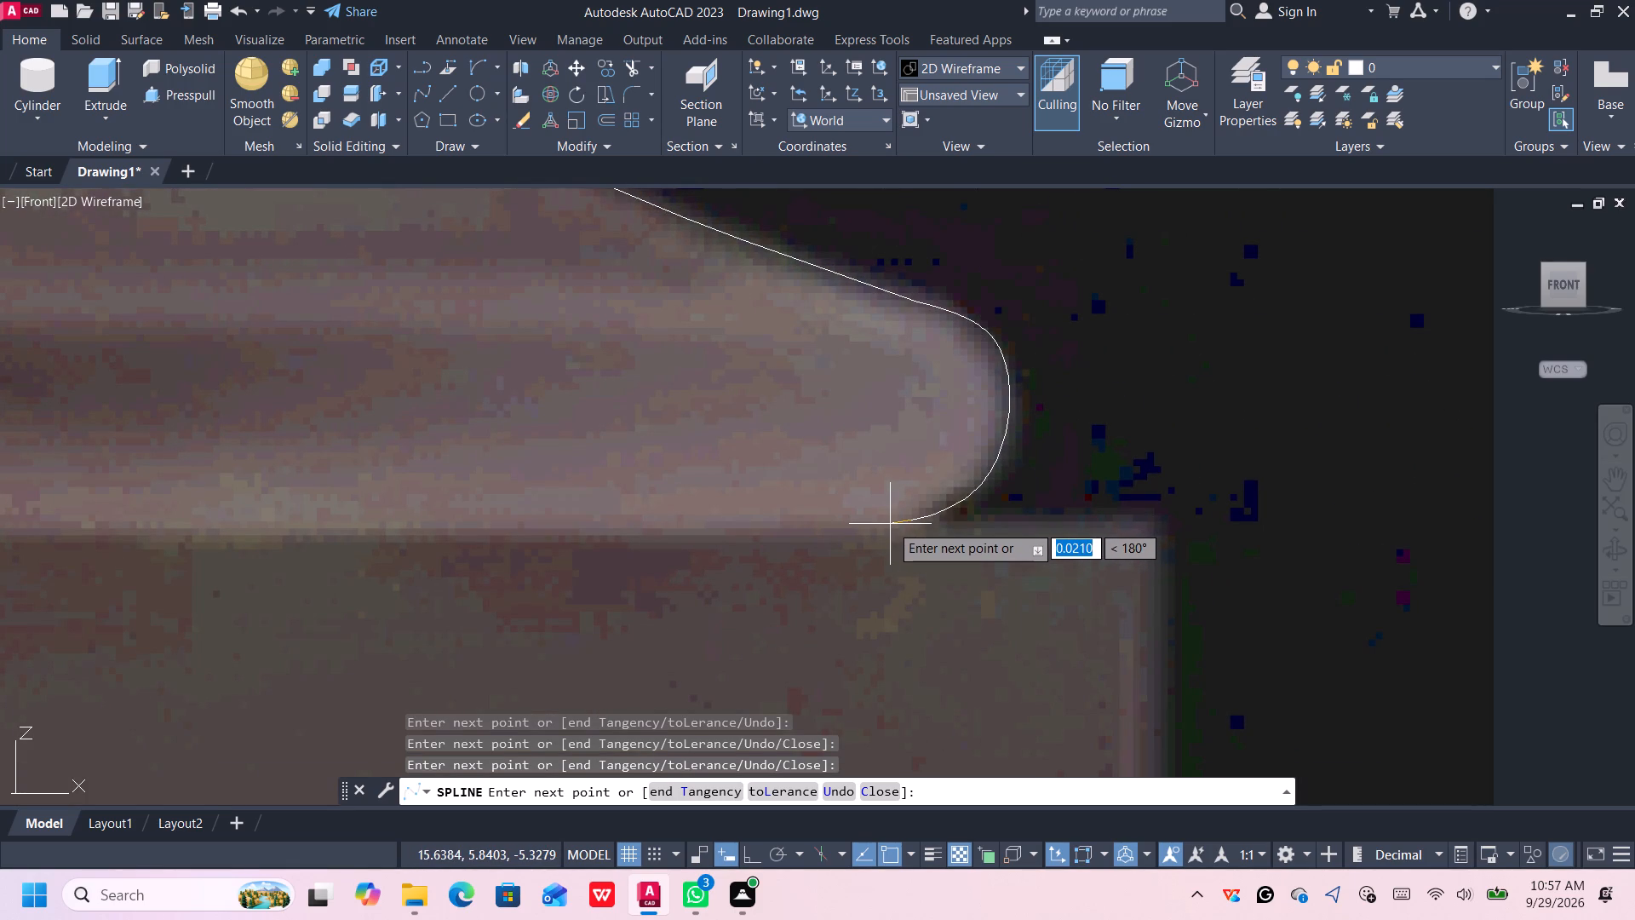
key(Return)
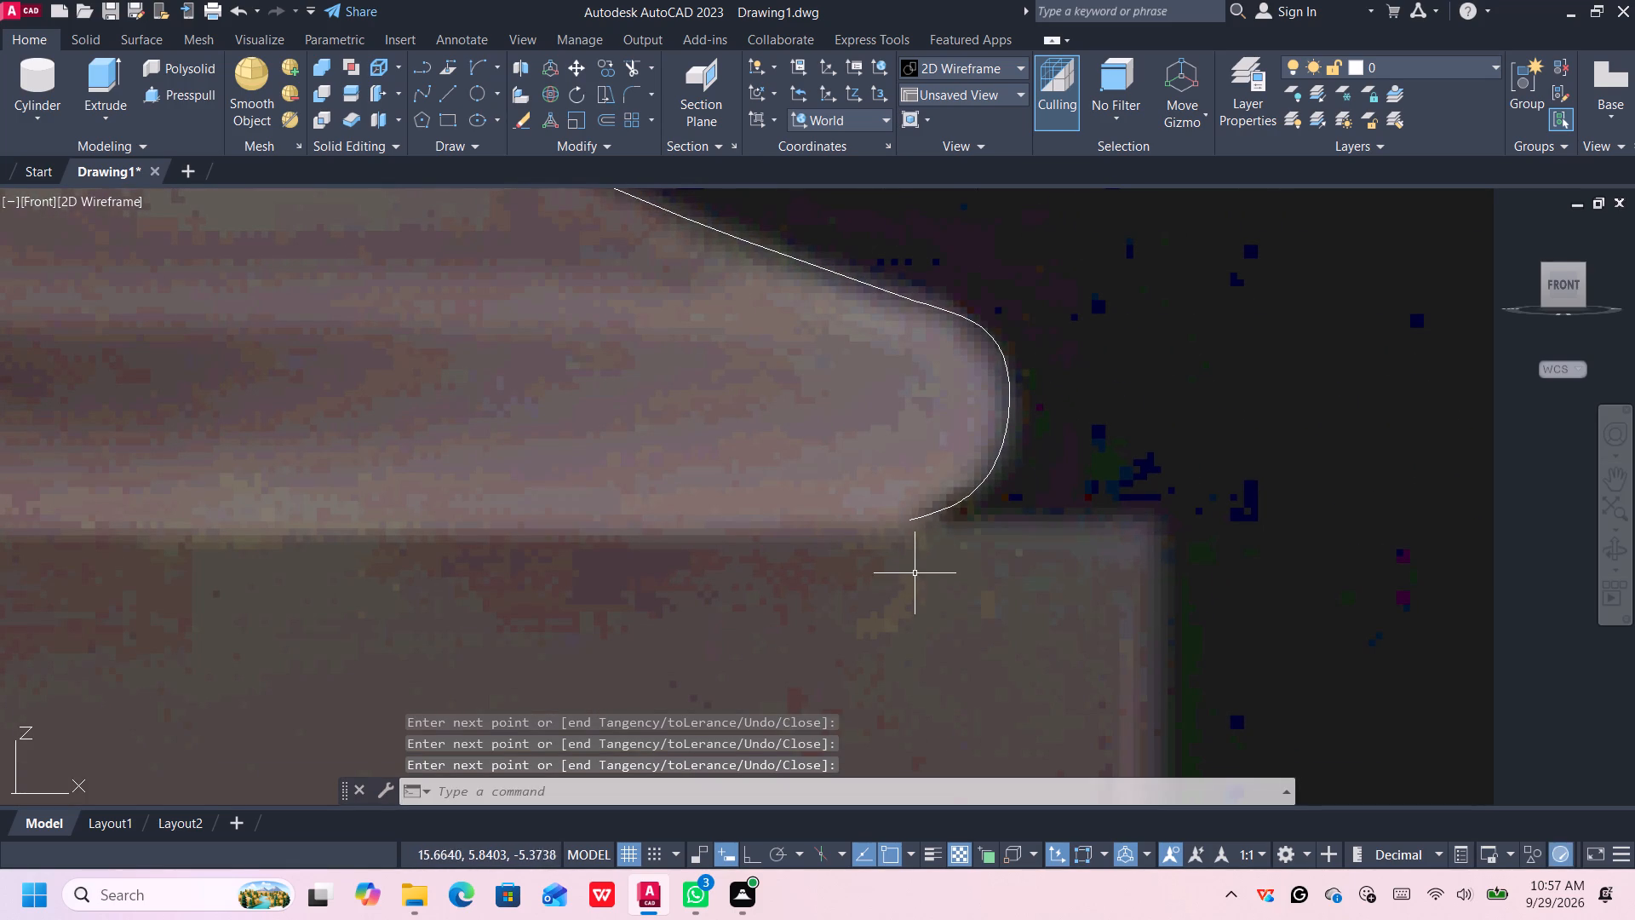
Turn on command log recording with LOGFILEON.
scroll(915, 578, down, 2)
click(818, 791)
text(log)
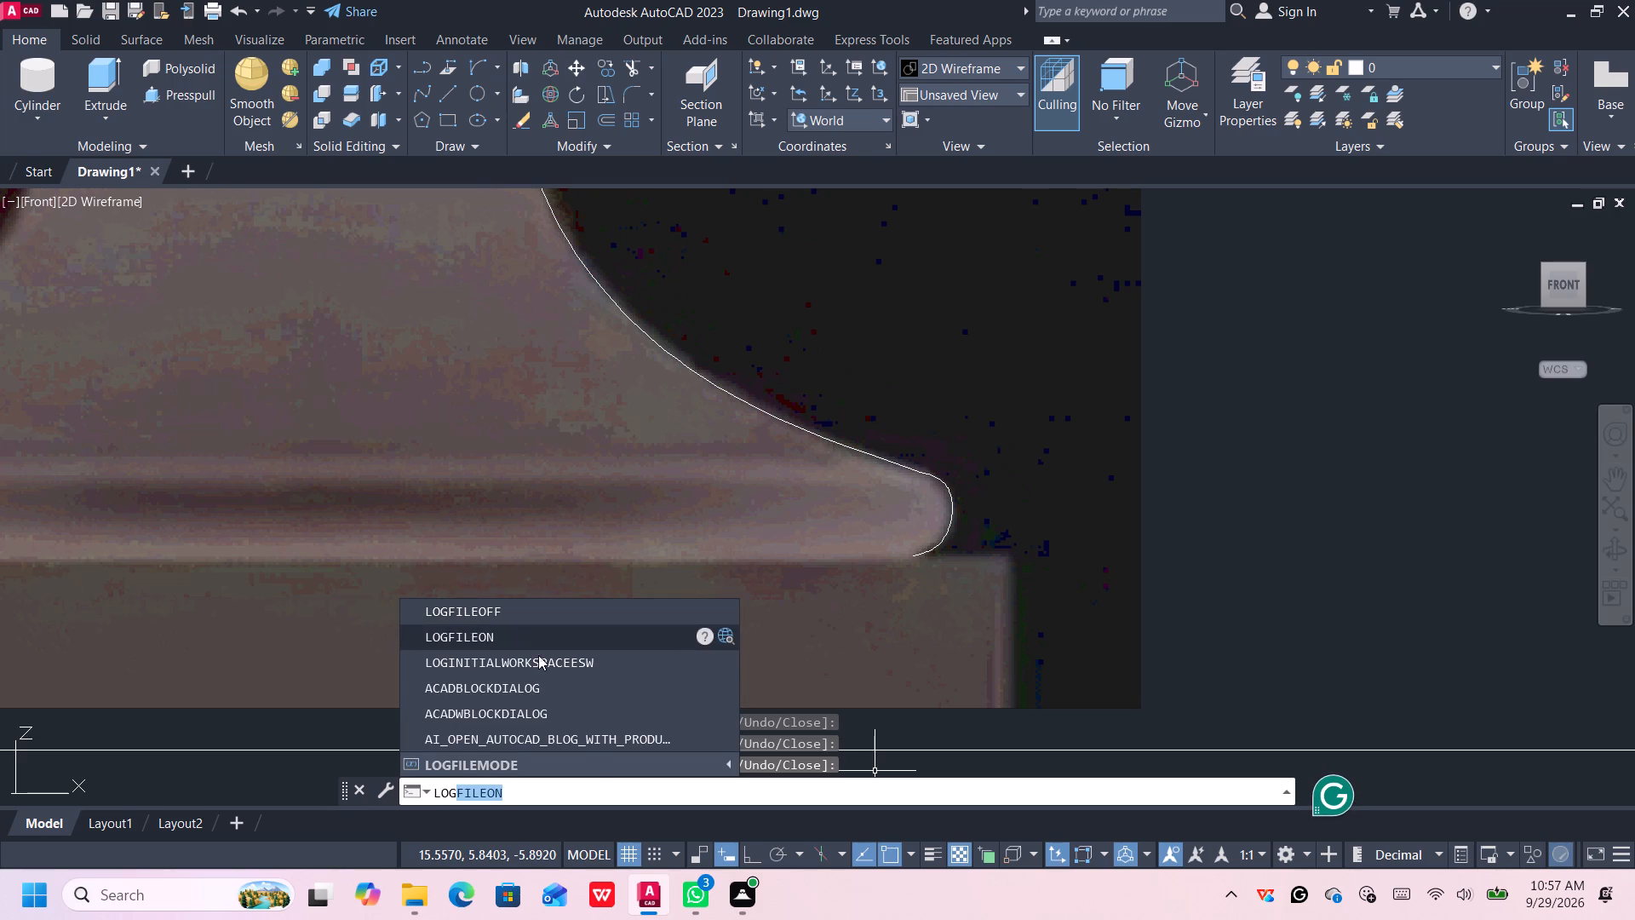
click(538, 637)
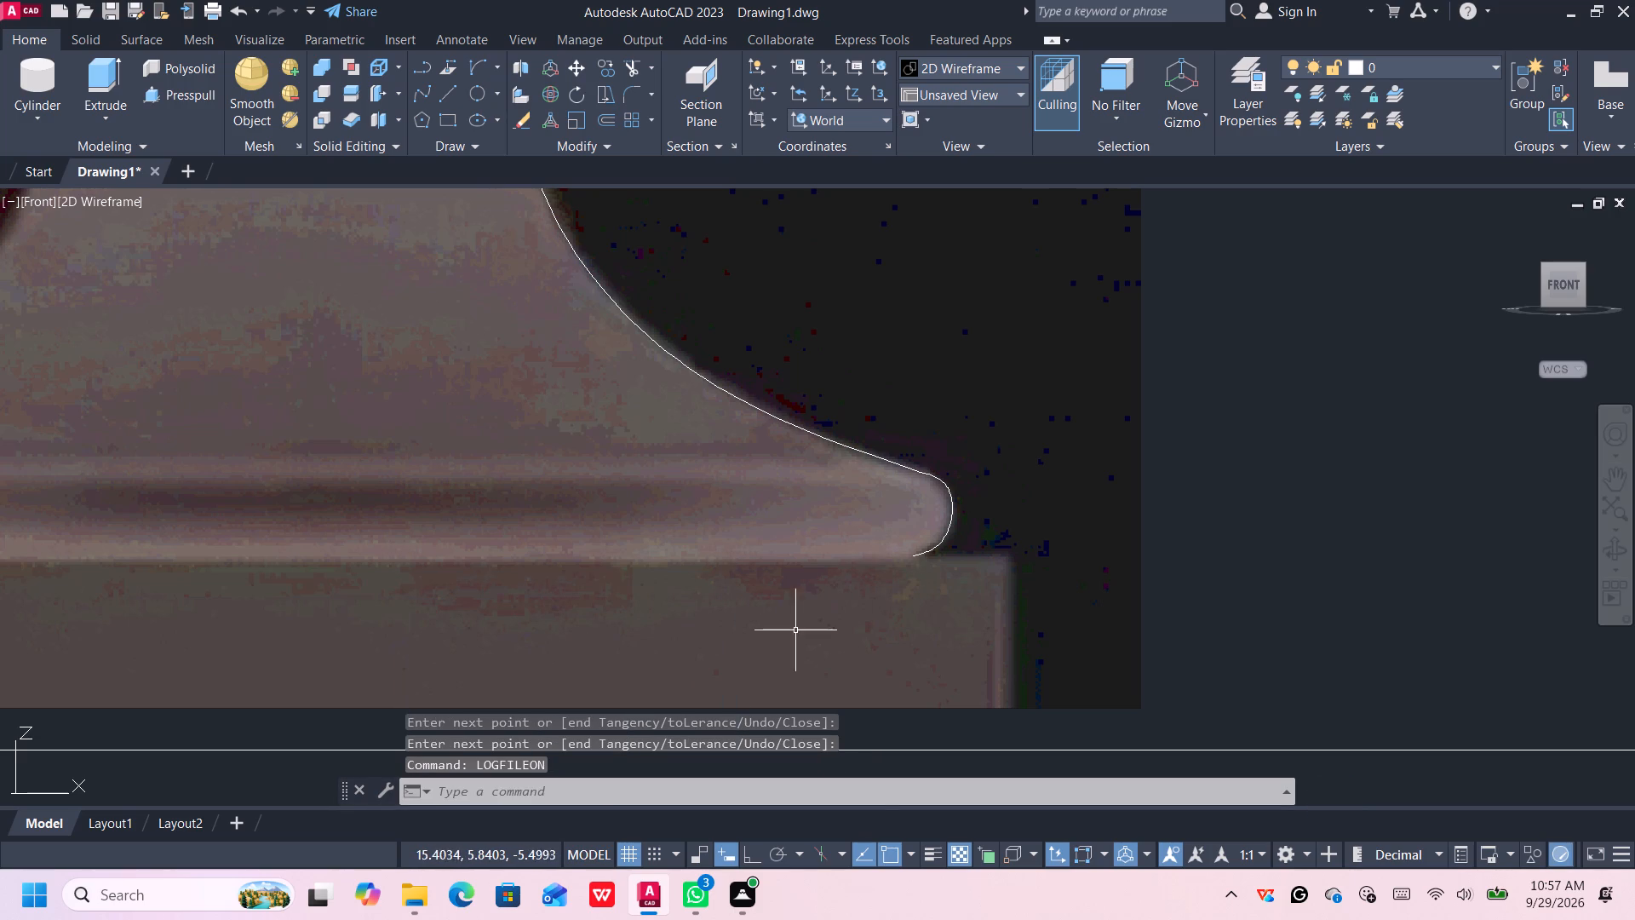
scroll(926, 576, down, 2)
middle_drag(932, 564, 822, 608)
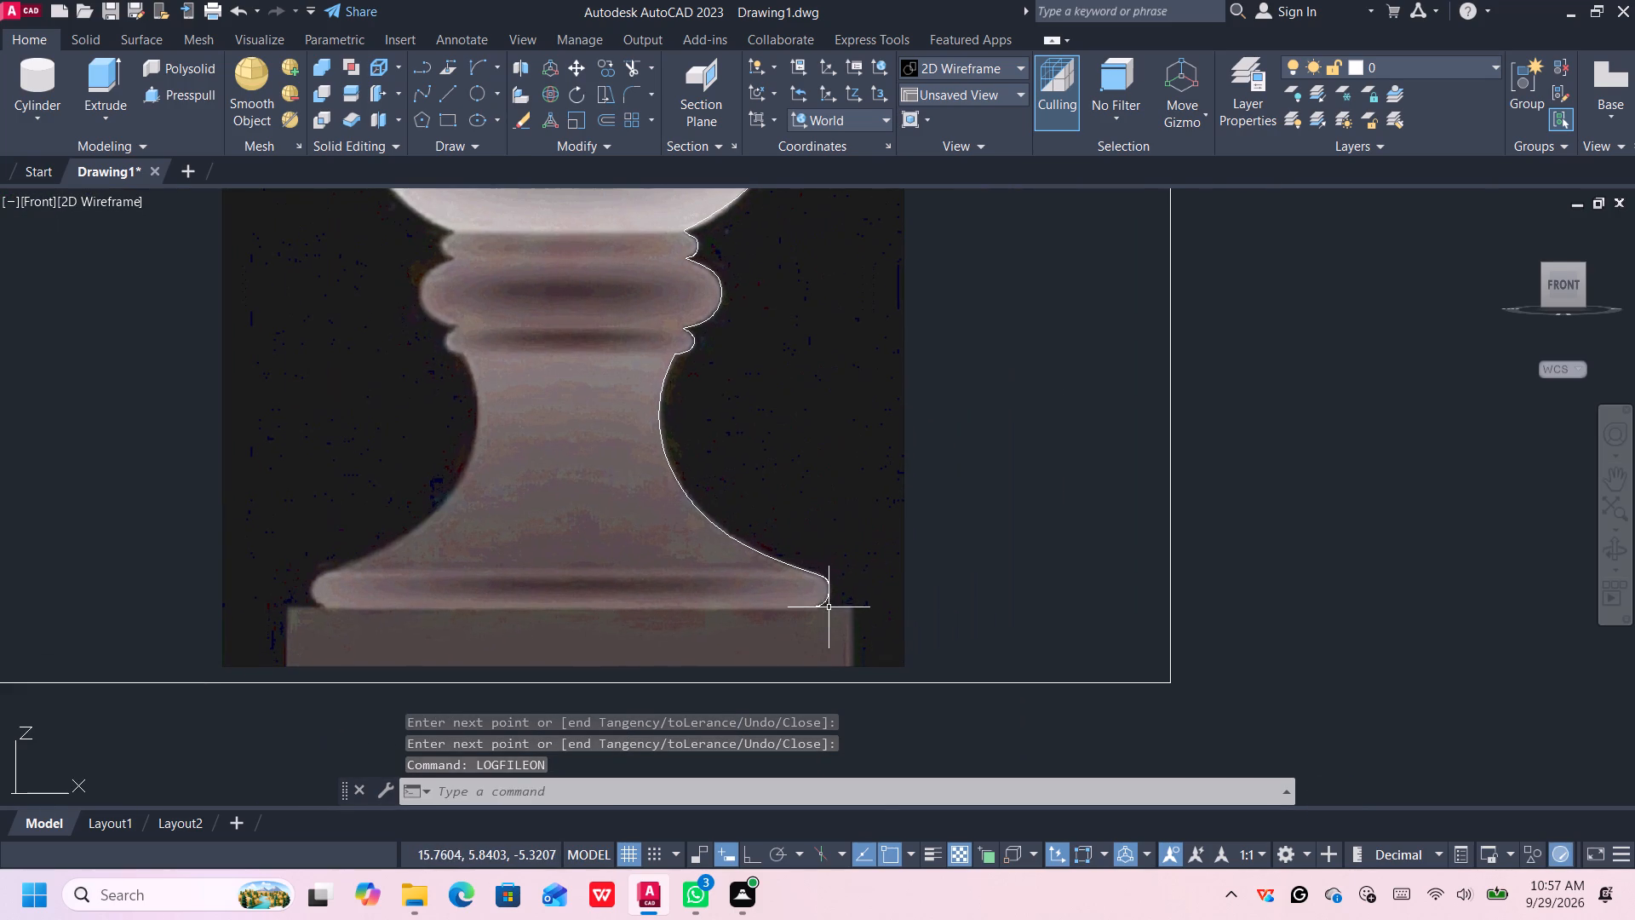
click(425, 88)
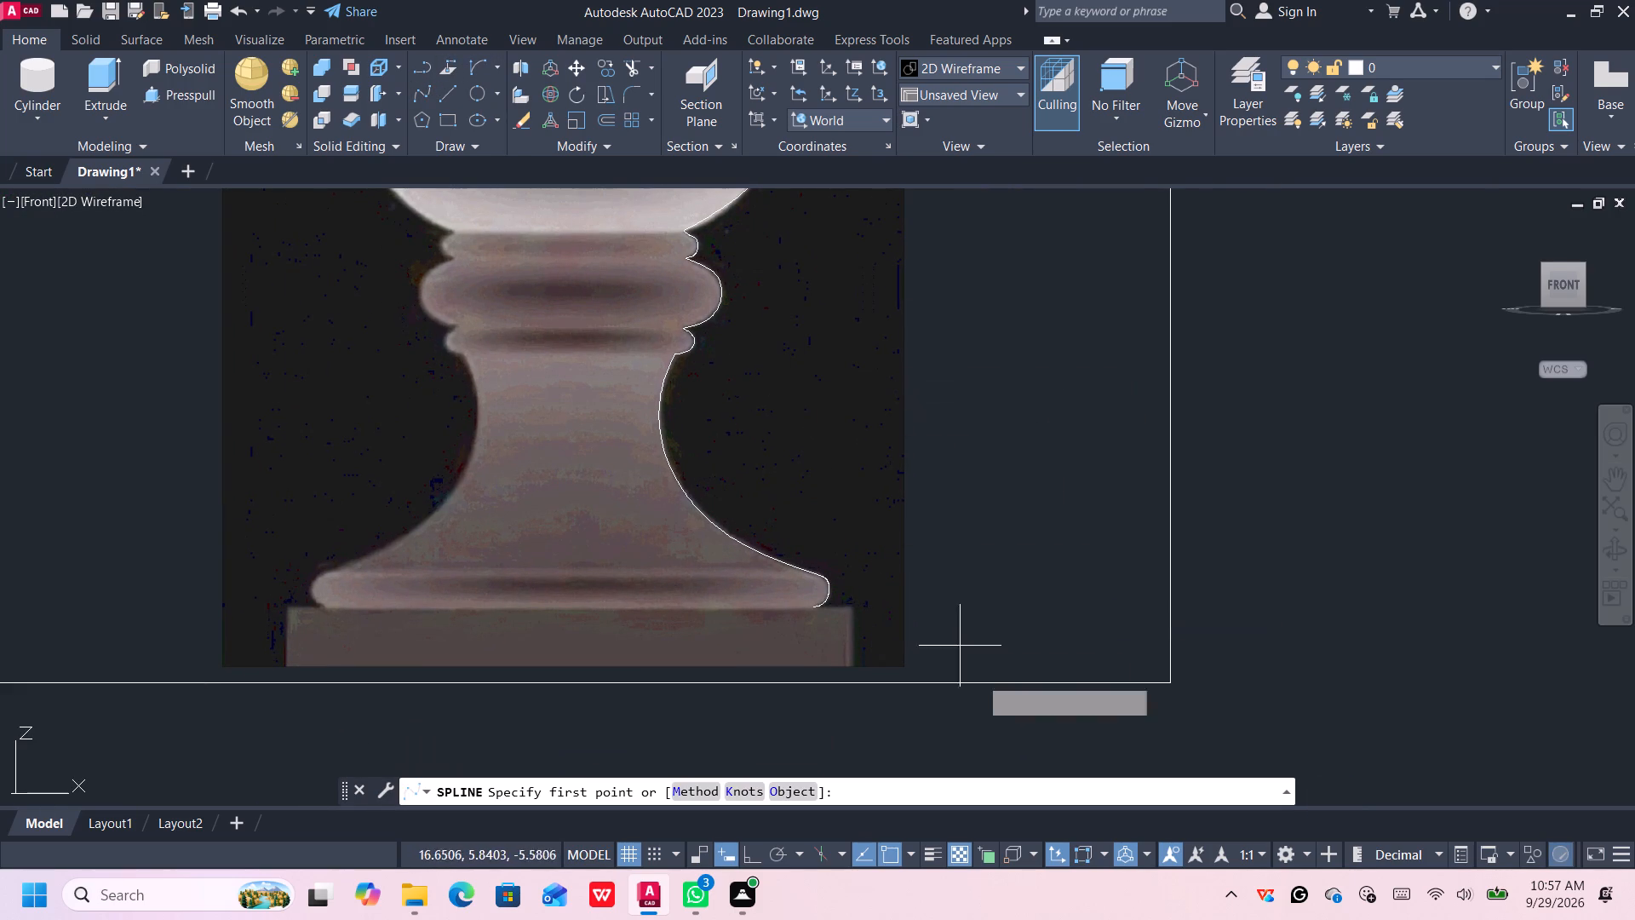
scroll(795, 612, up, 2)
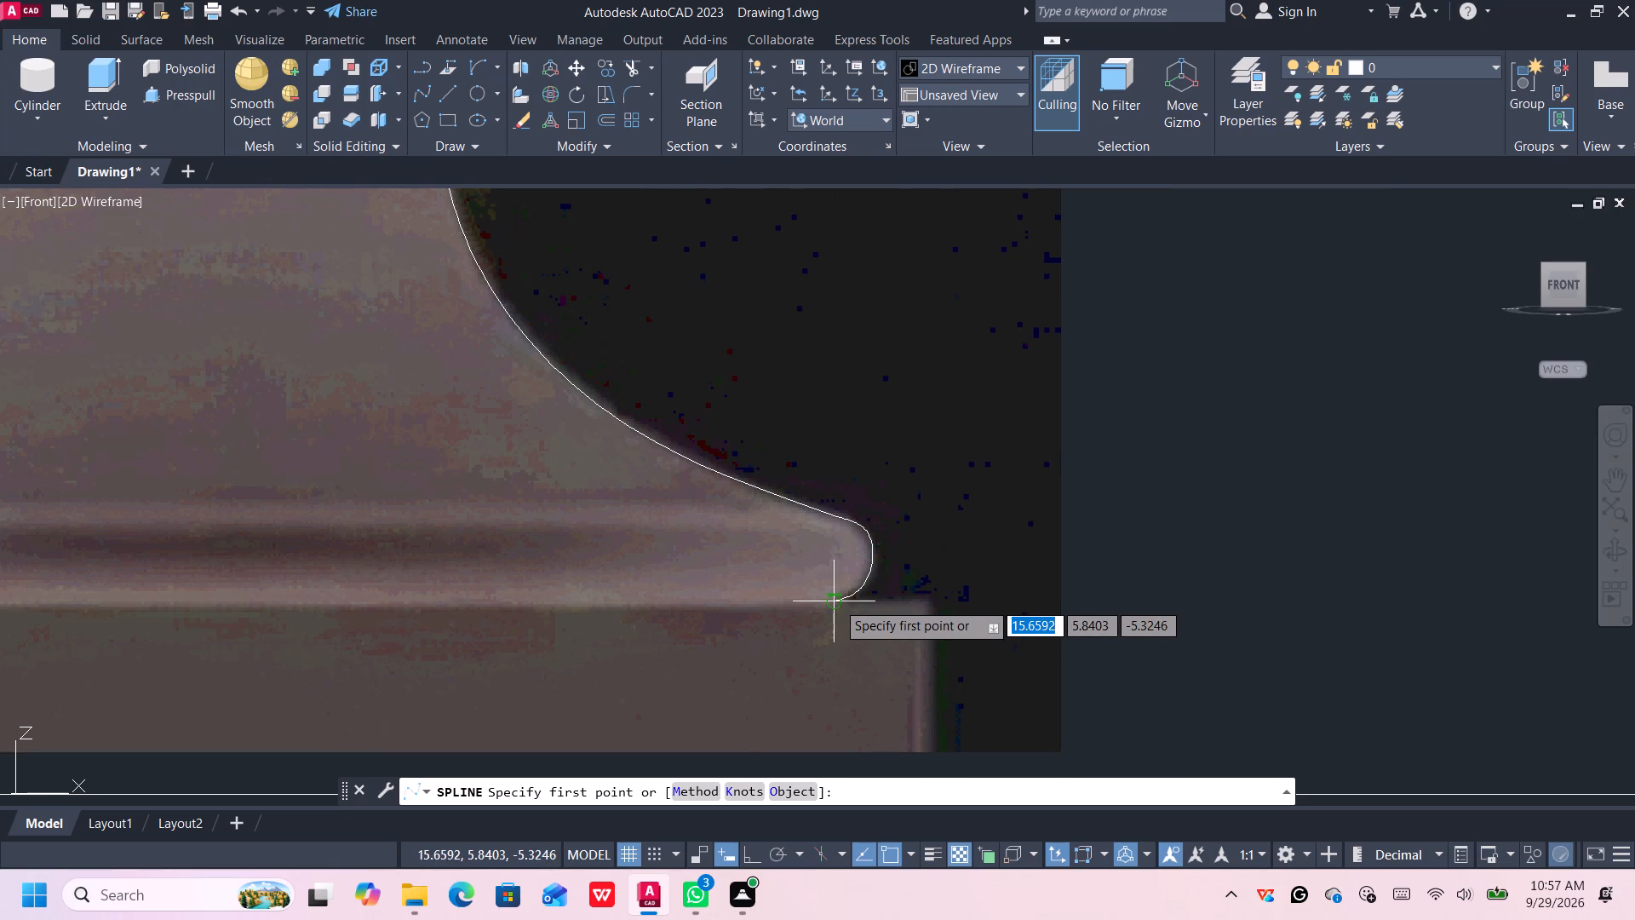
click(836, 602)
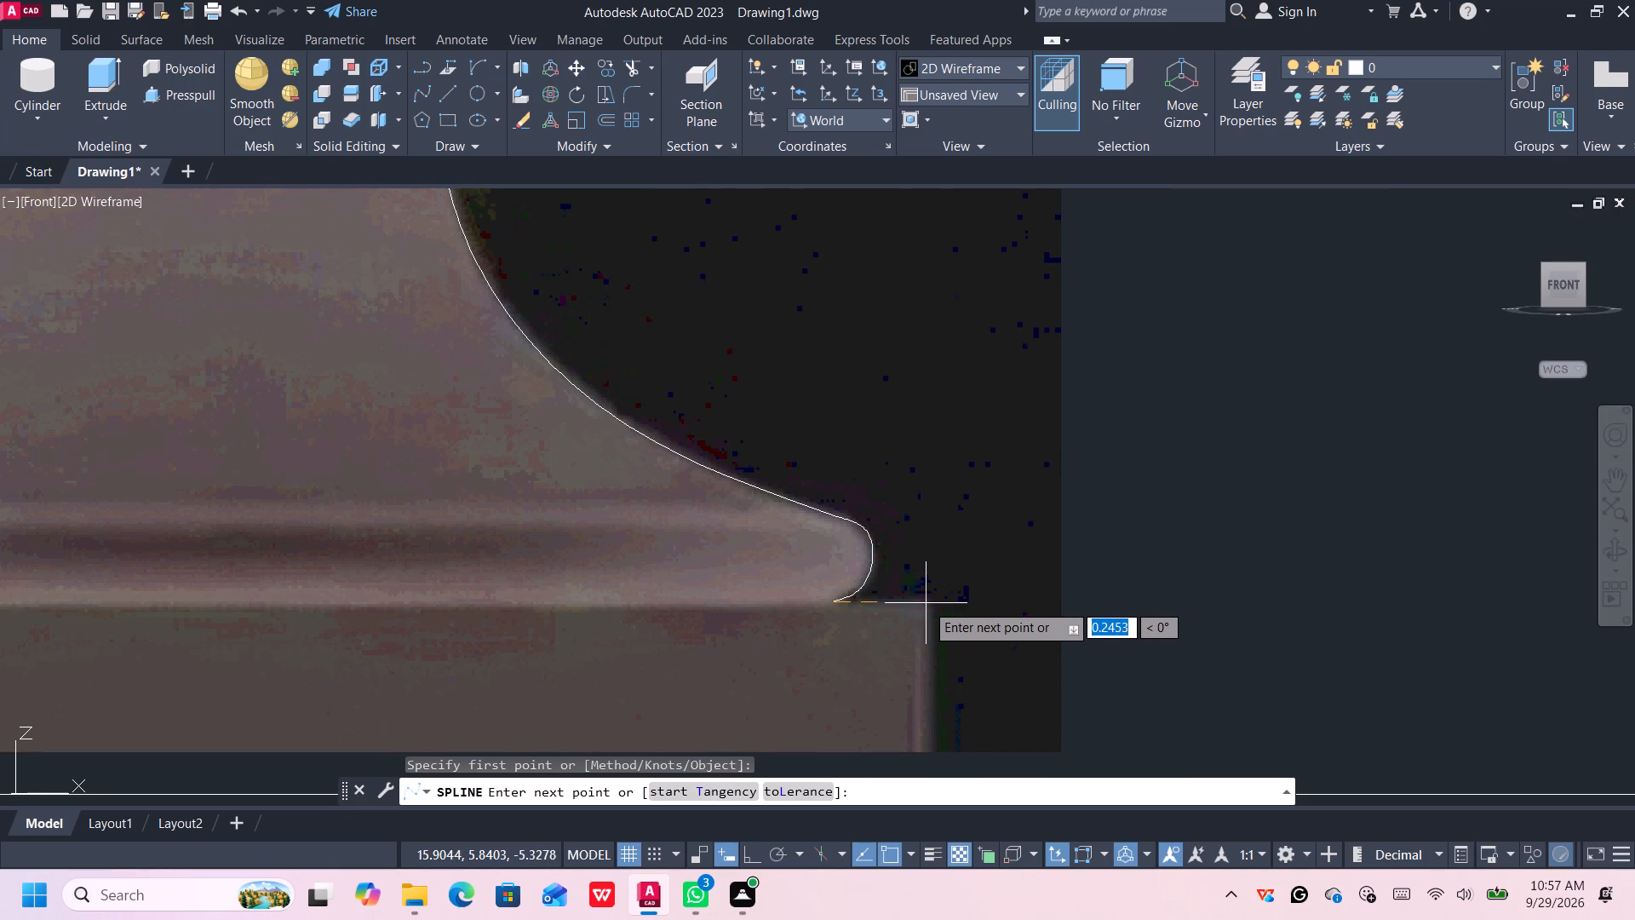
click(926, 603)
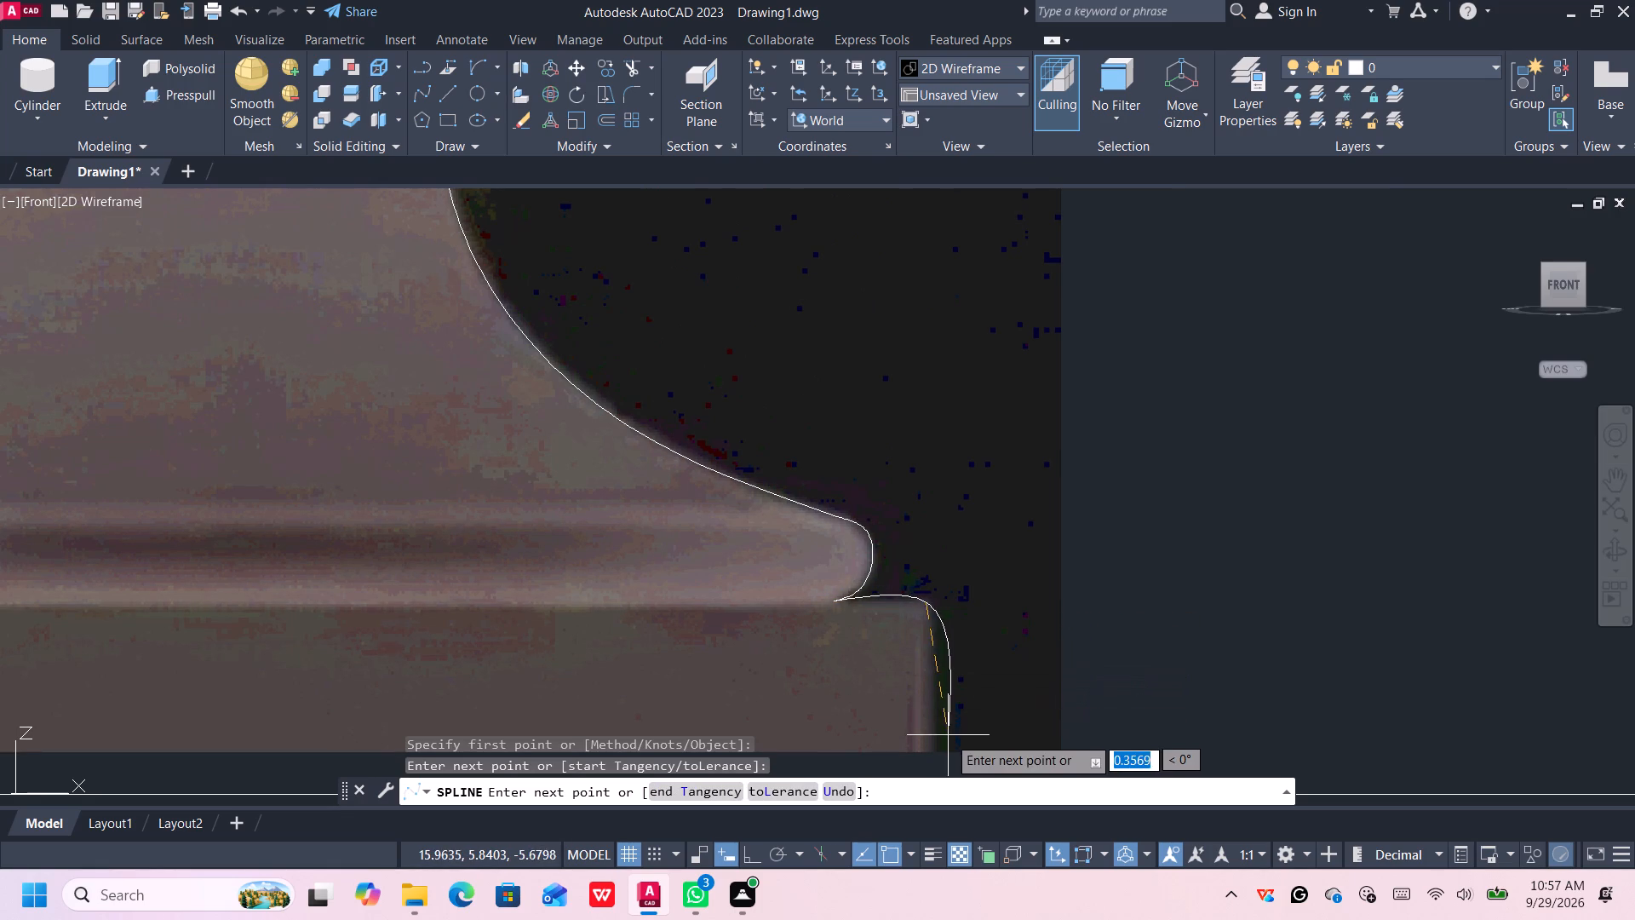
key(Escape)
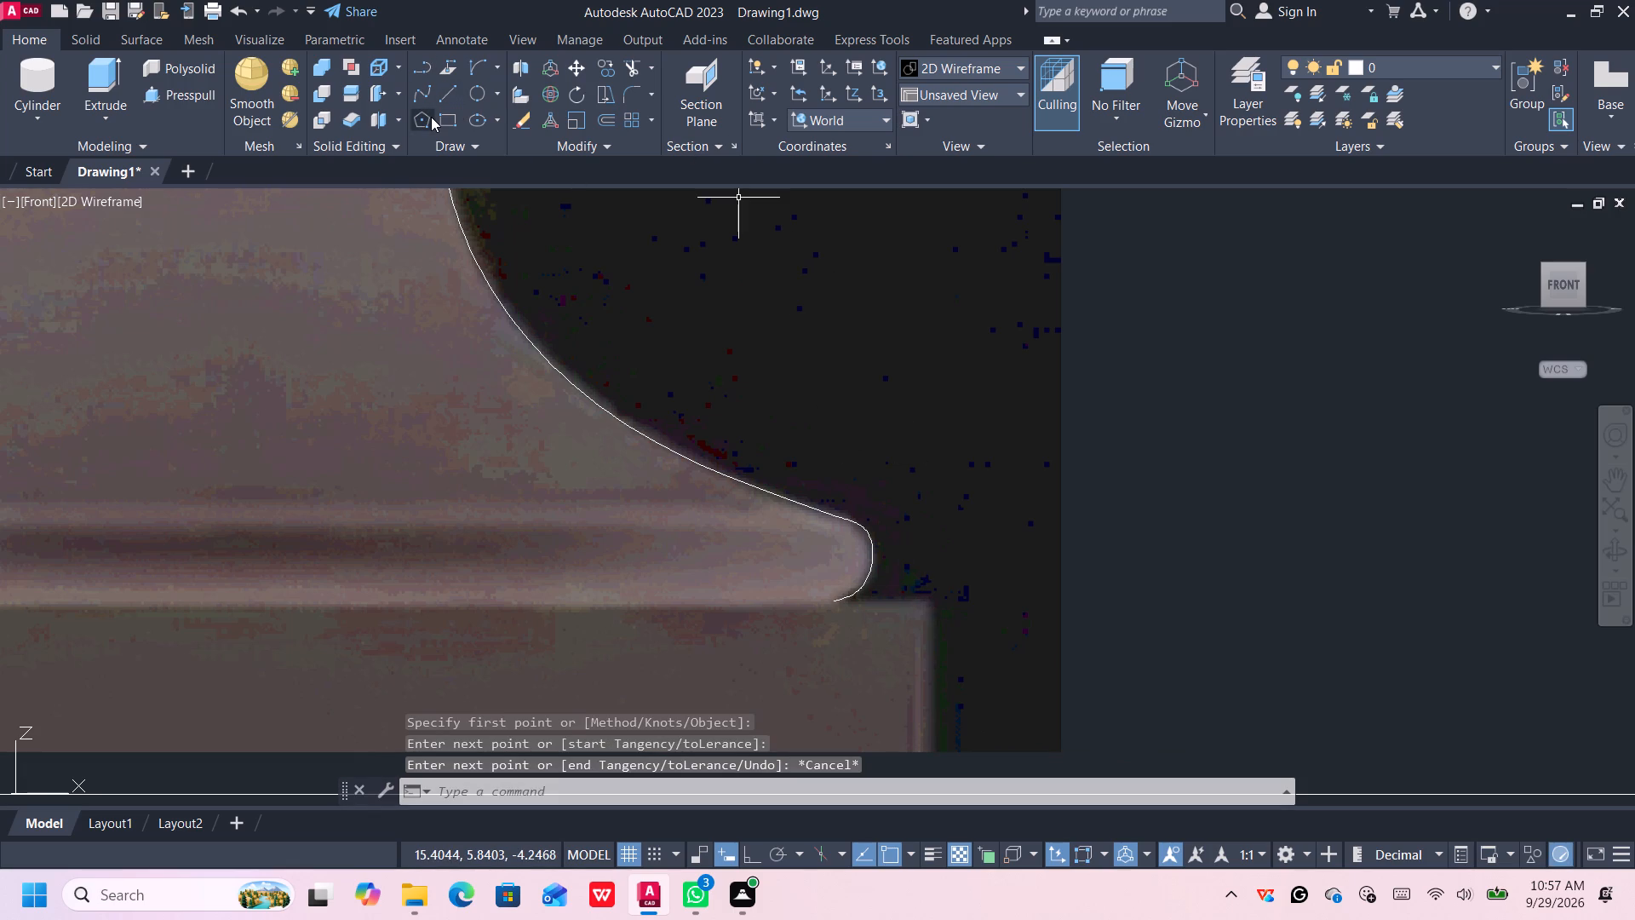
Draw lines from the base moulding's lower end about 0.26 out to the plinth's top corner and about 0.40 down its outer side.
click(445, 95)
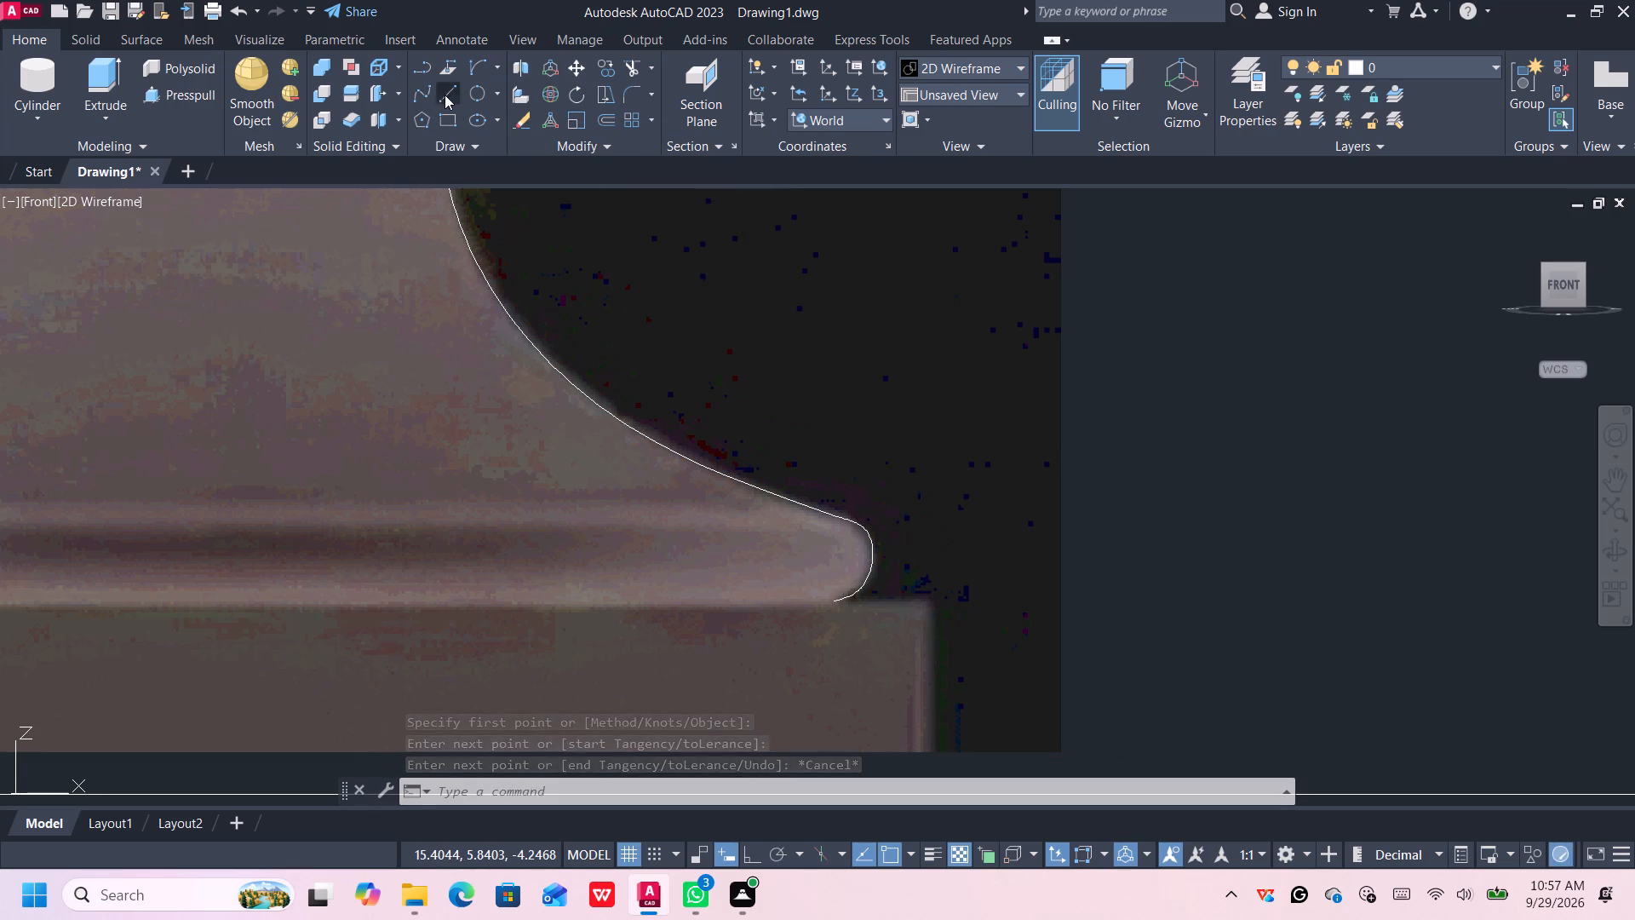
click(835, 597)
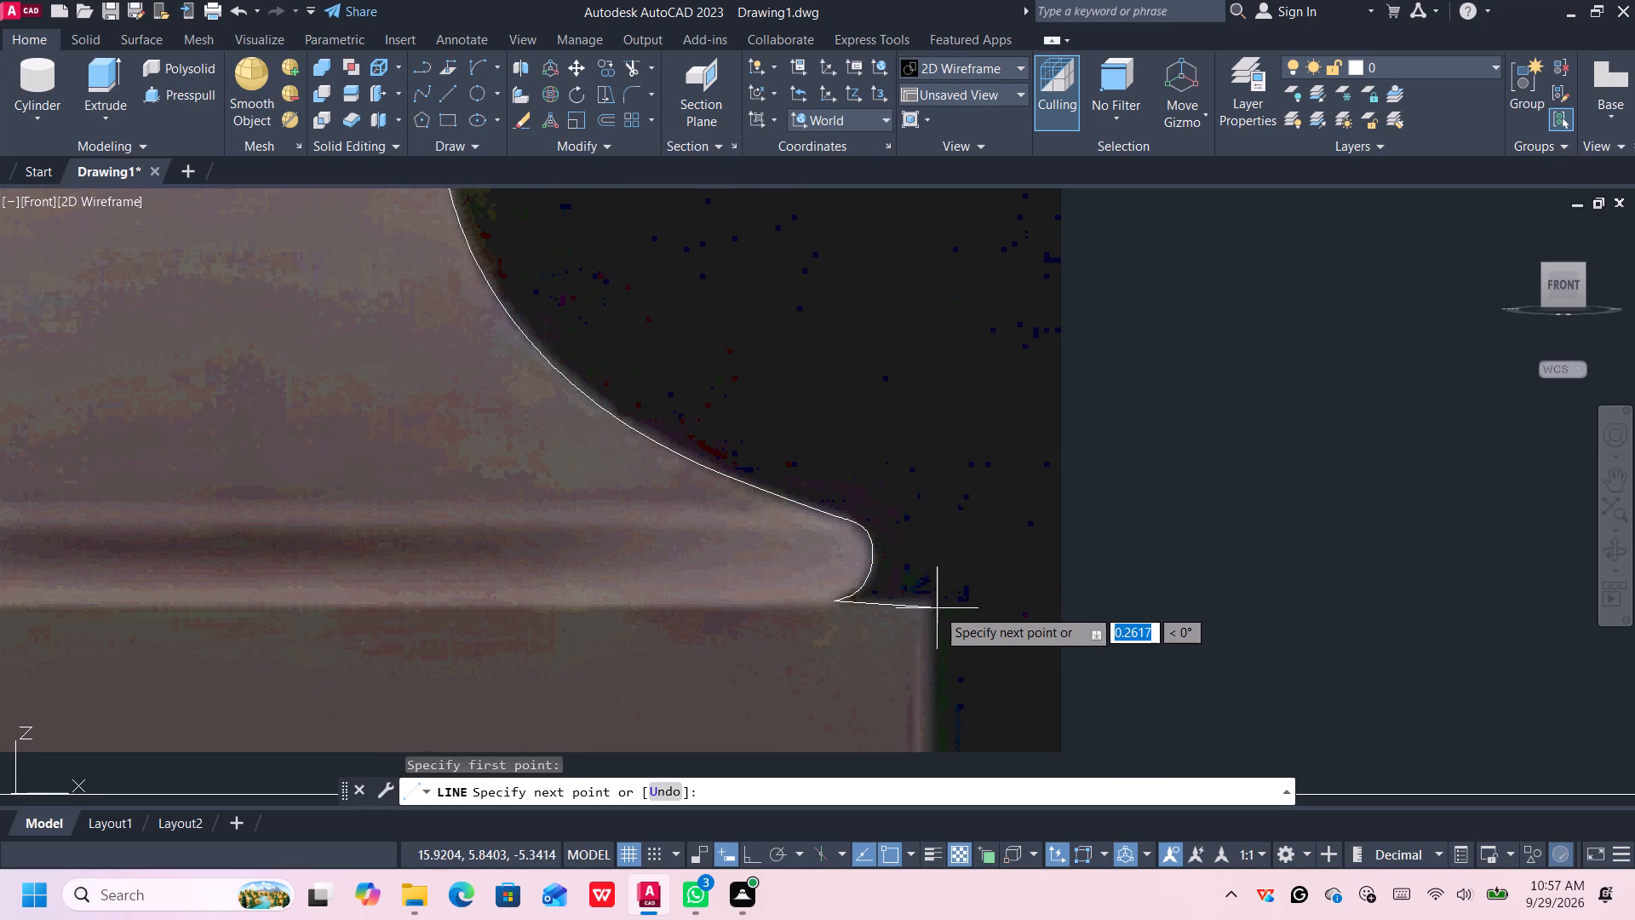
click(931, 601)
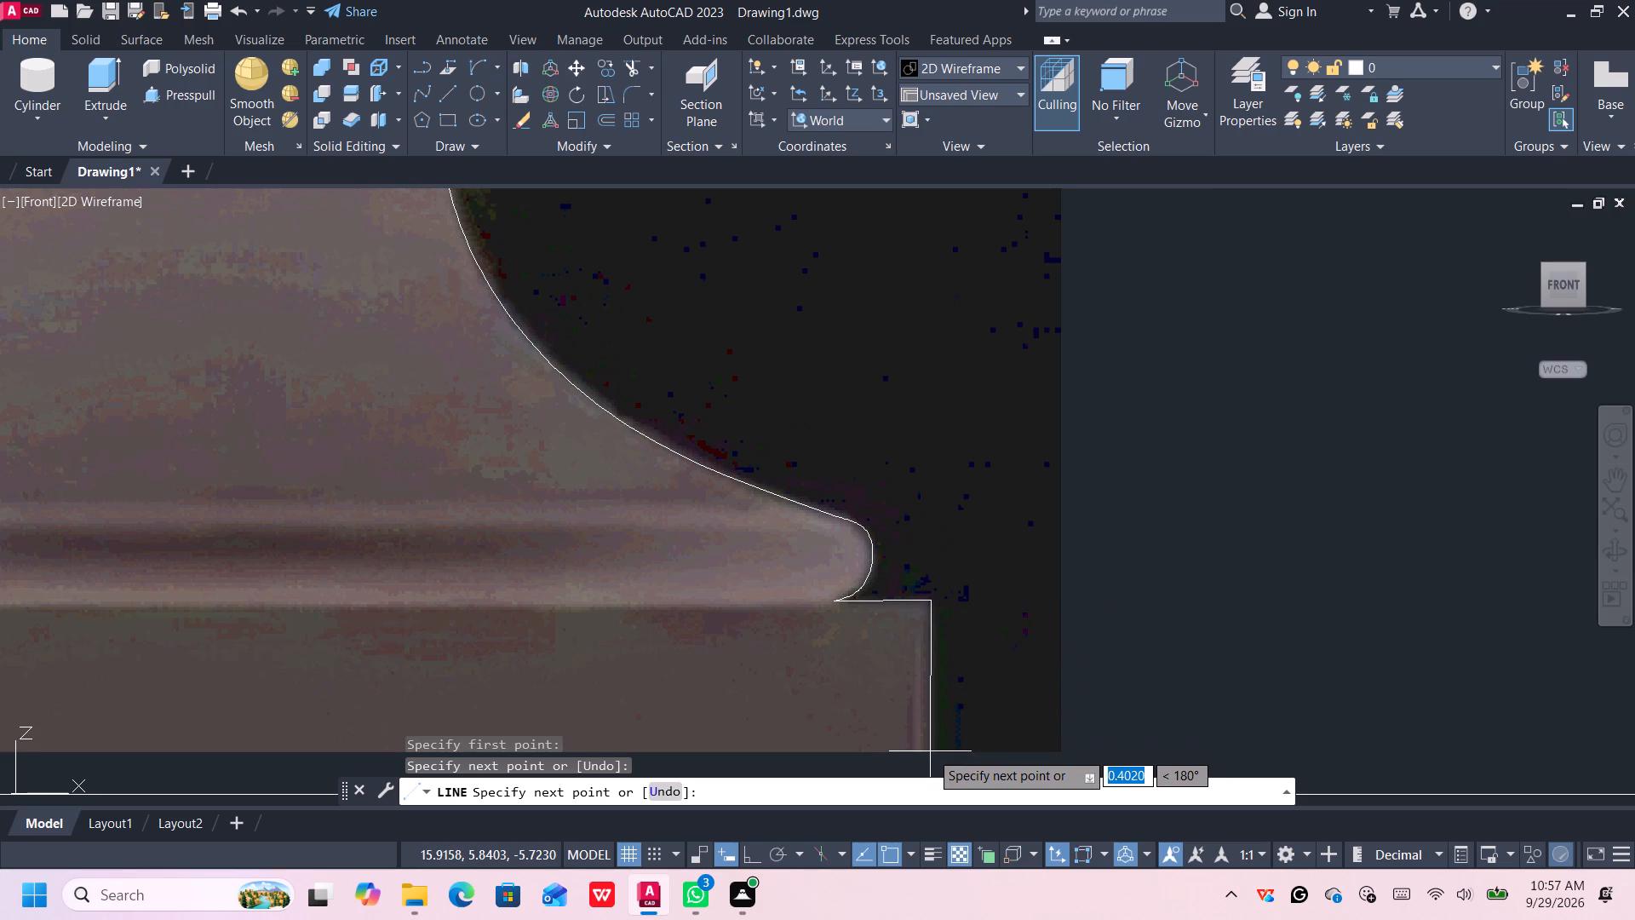
click(931, 751)
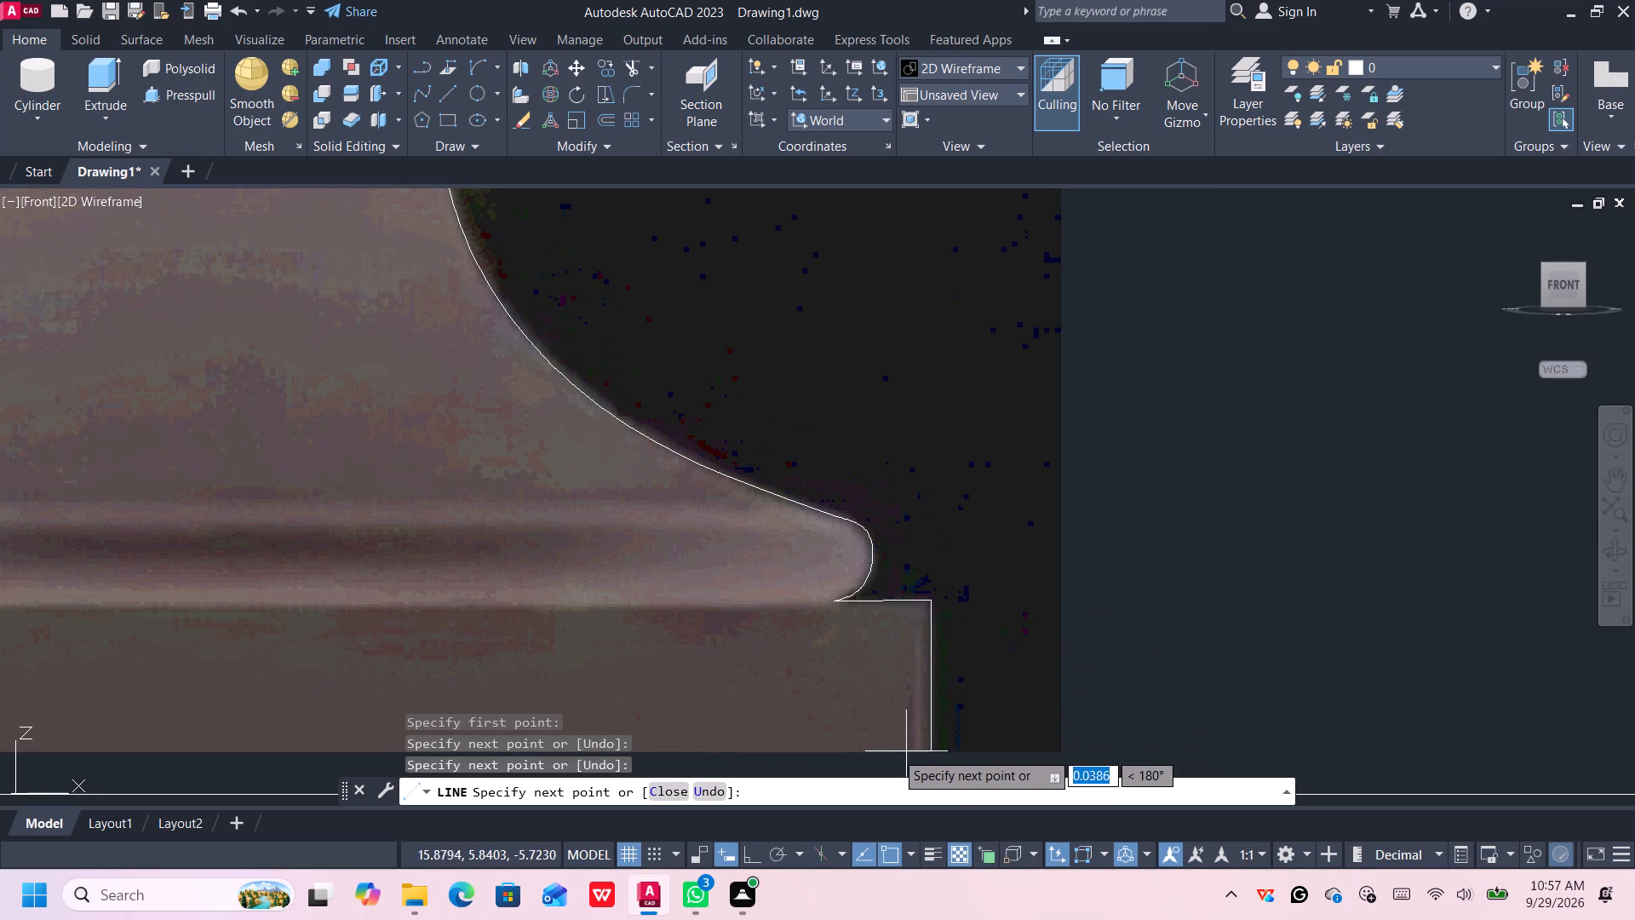
Turn on Ortho, try a bottom line from the plinth's lower corner to the baluster's centre, and undo that point.
scroll(689, 724, down, 4)
middle_drag(668, 745, 825, 716)
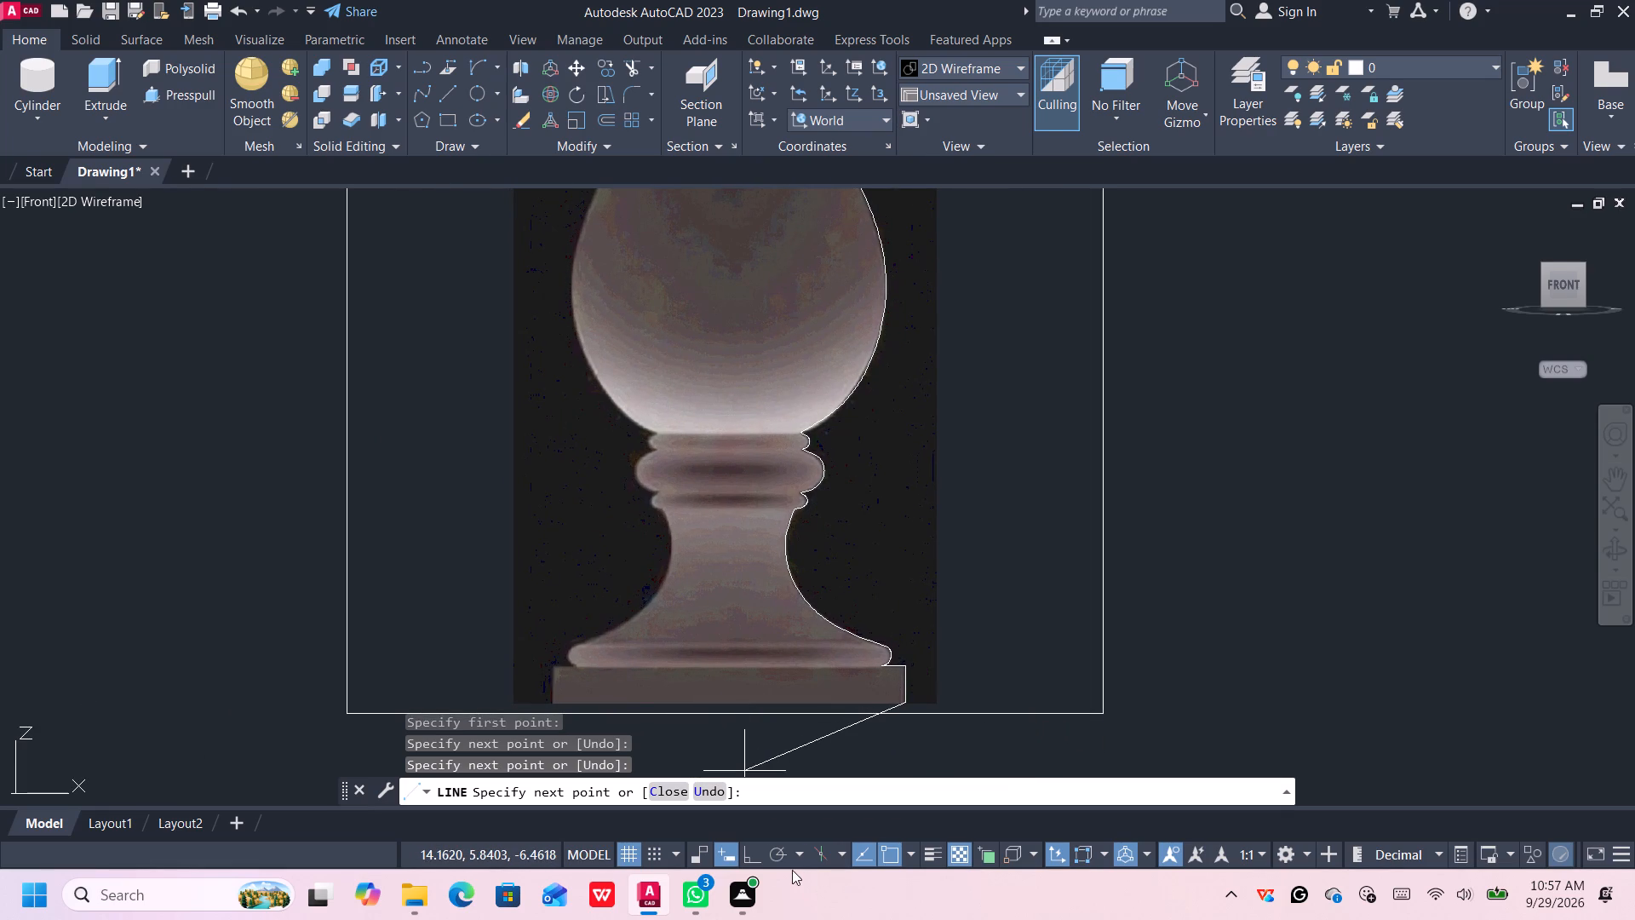
click(750, 859)
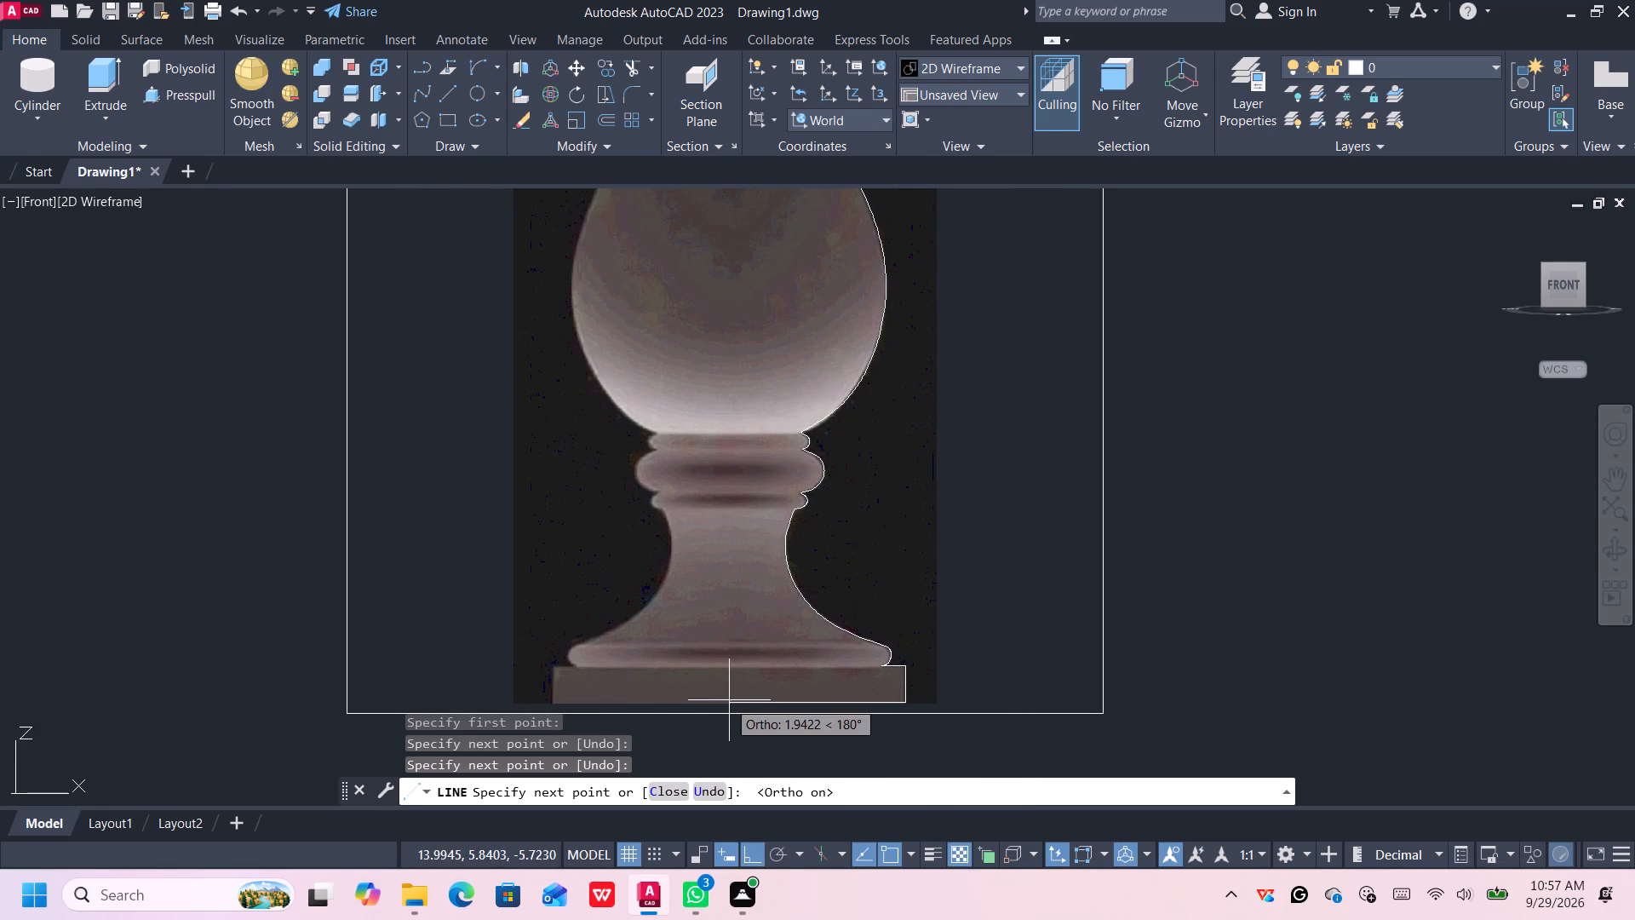
click(724, 709)
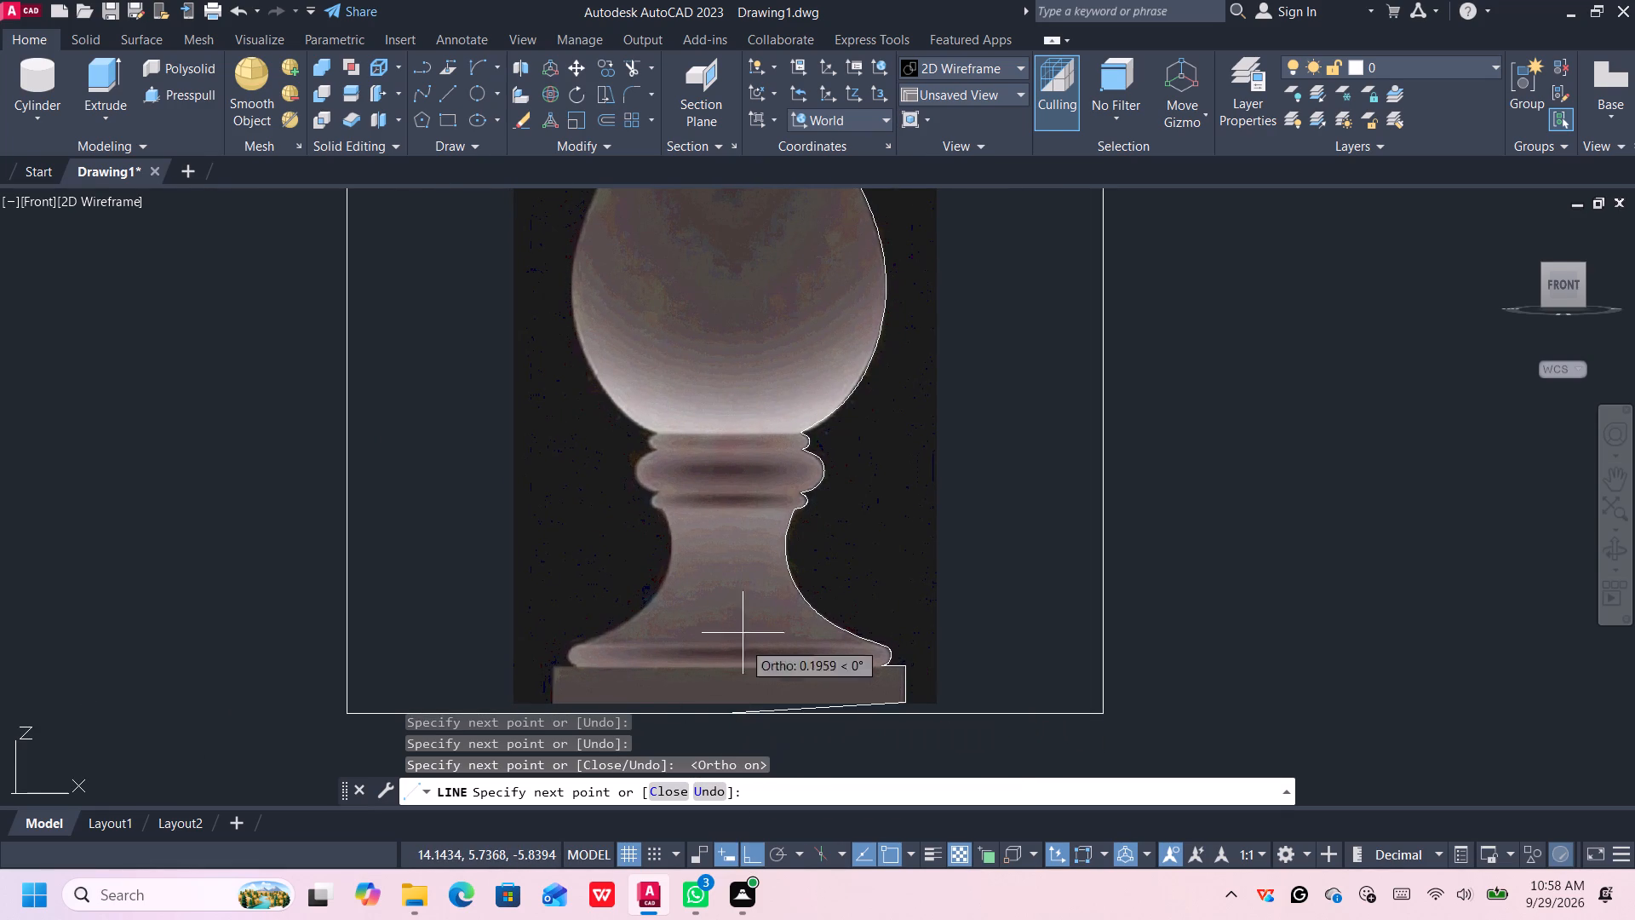
key(ctrl+z)
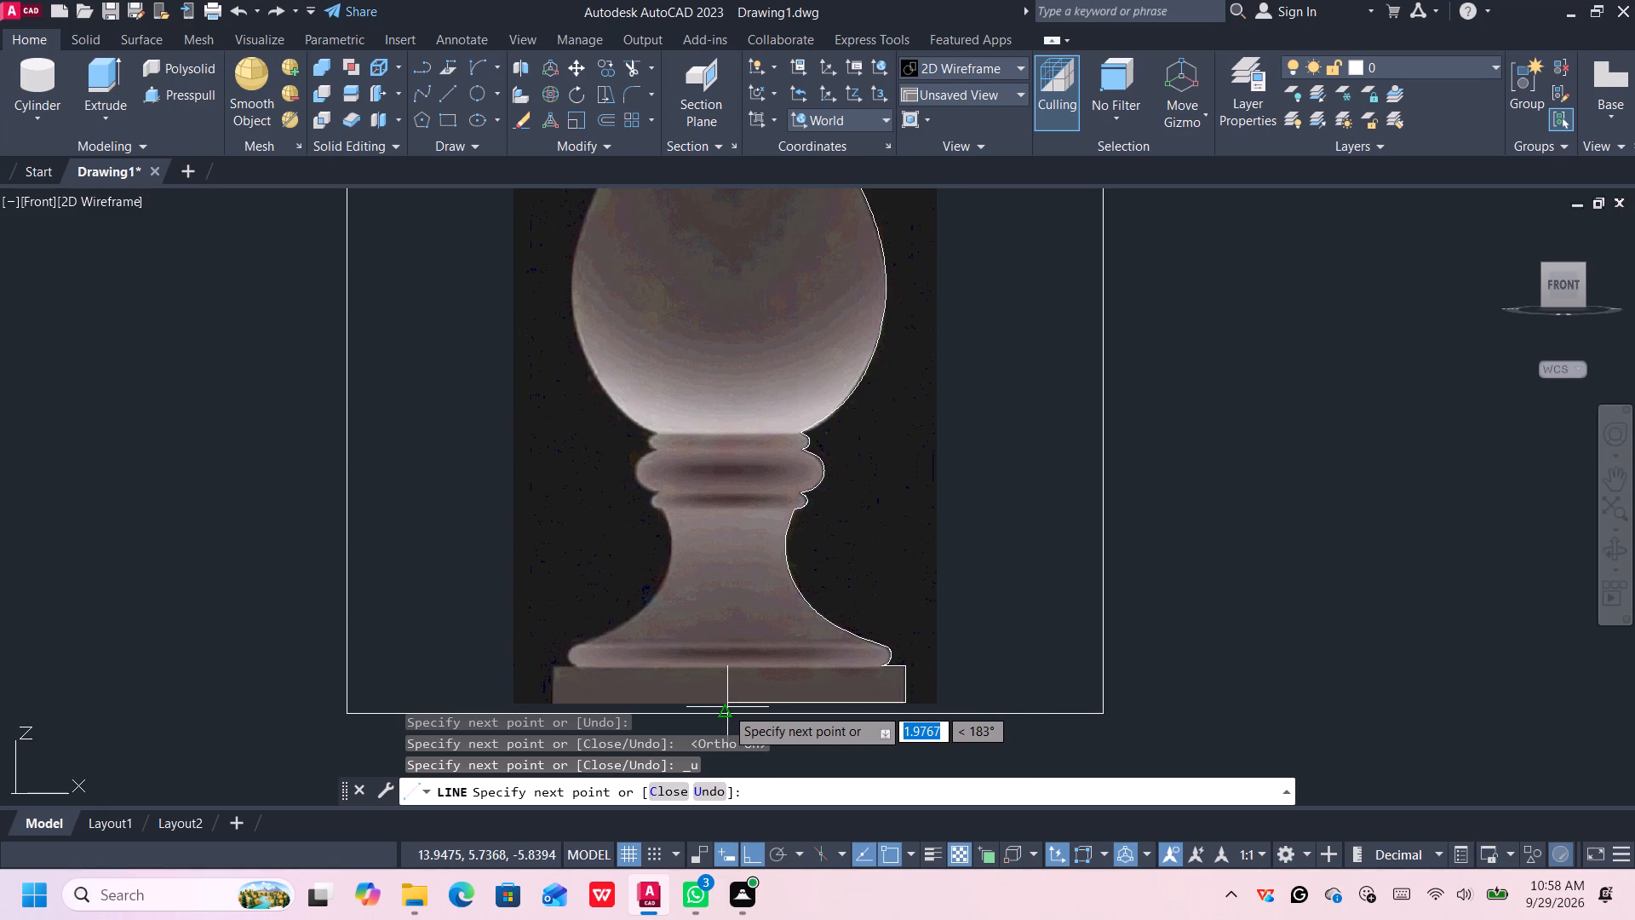
Draw the plinth's bottom line about 1.92 long to the baluster's centre, place the last points along it there, and end the line.
scroll(724, 705, up, 5)
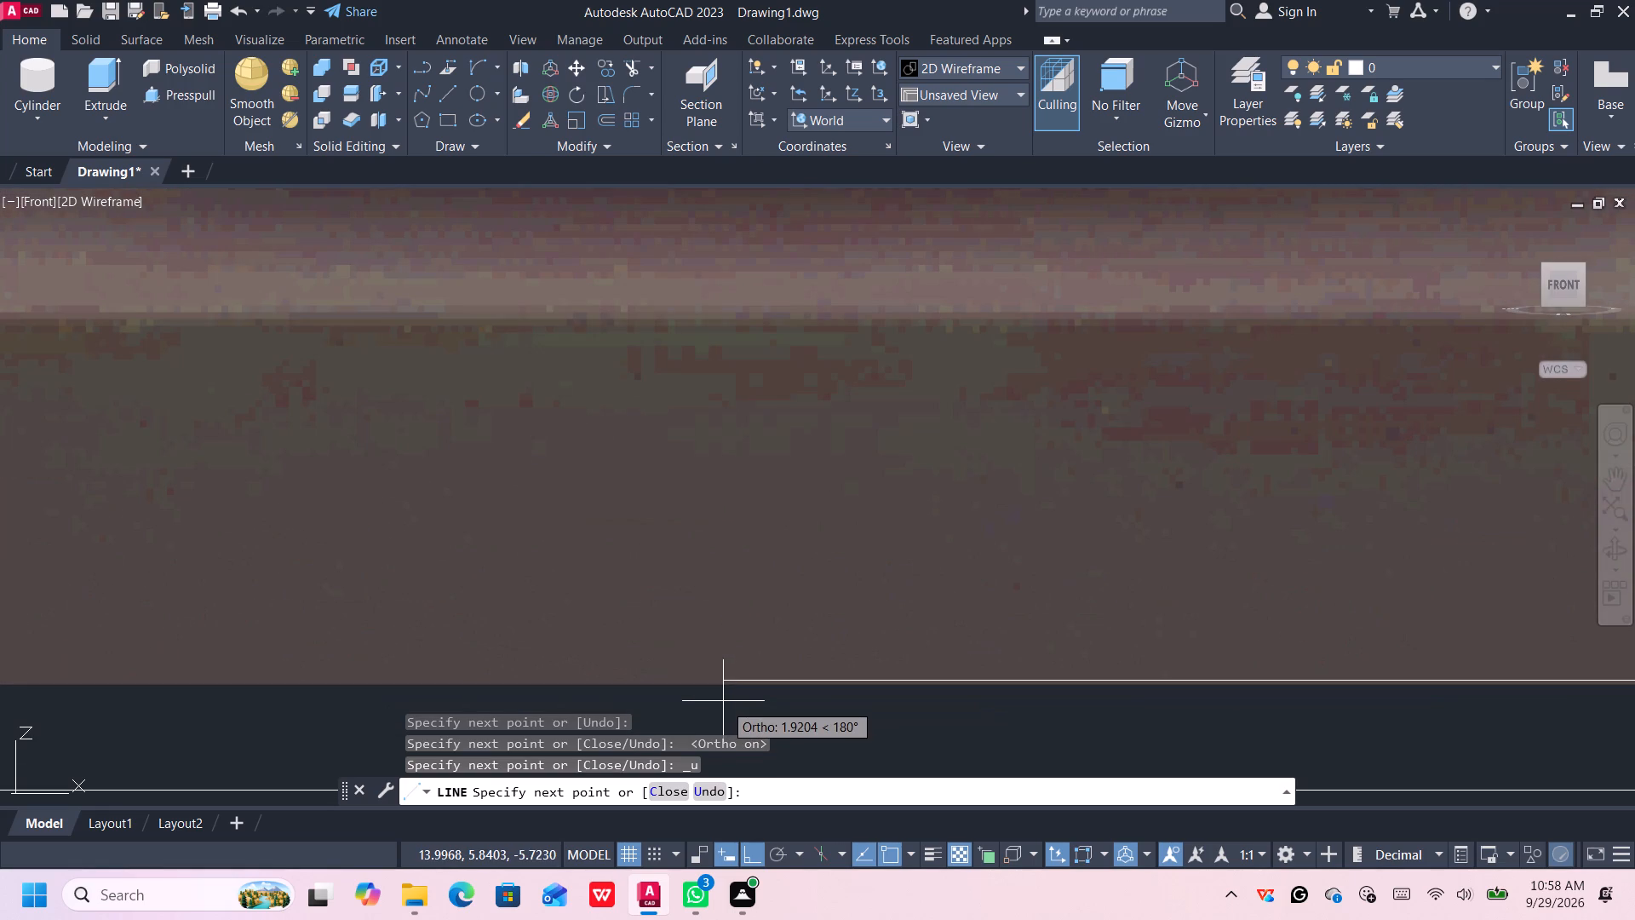
click(723, 701)
scroll(714, 455, down, 1)
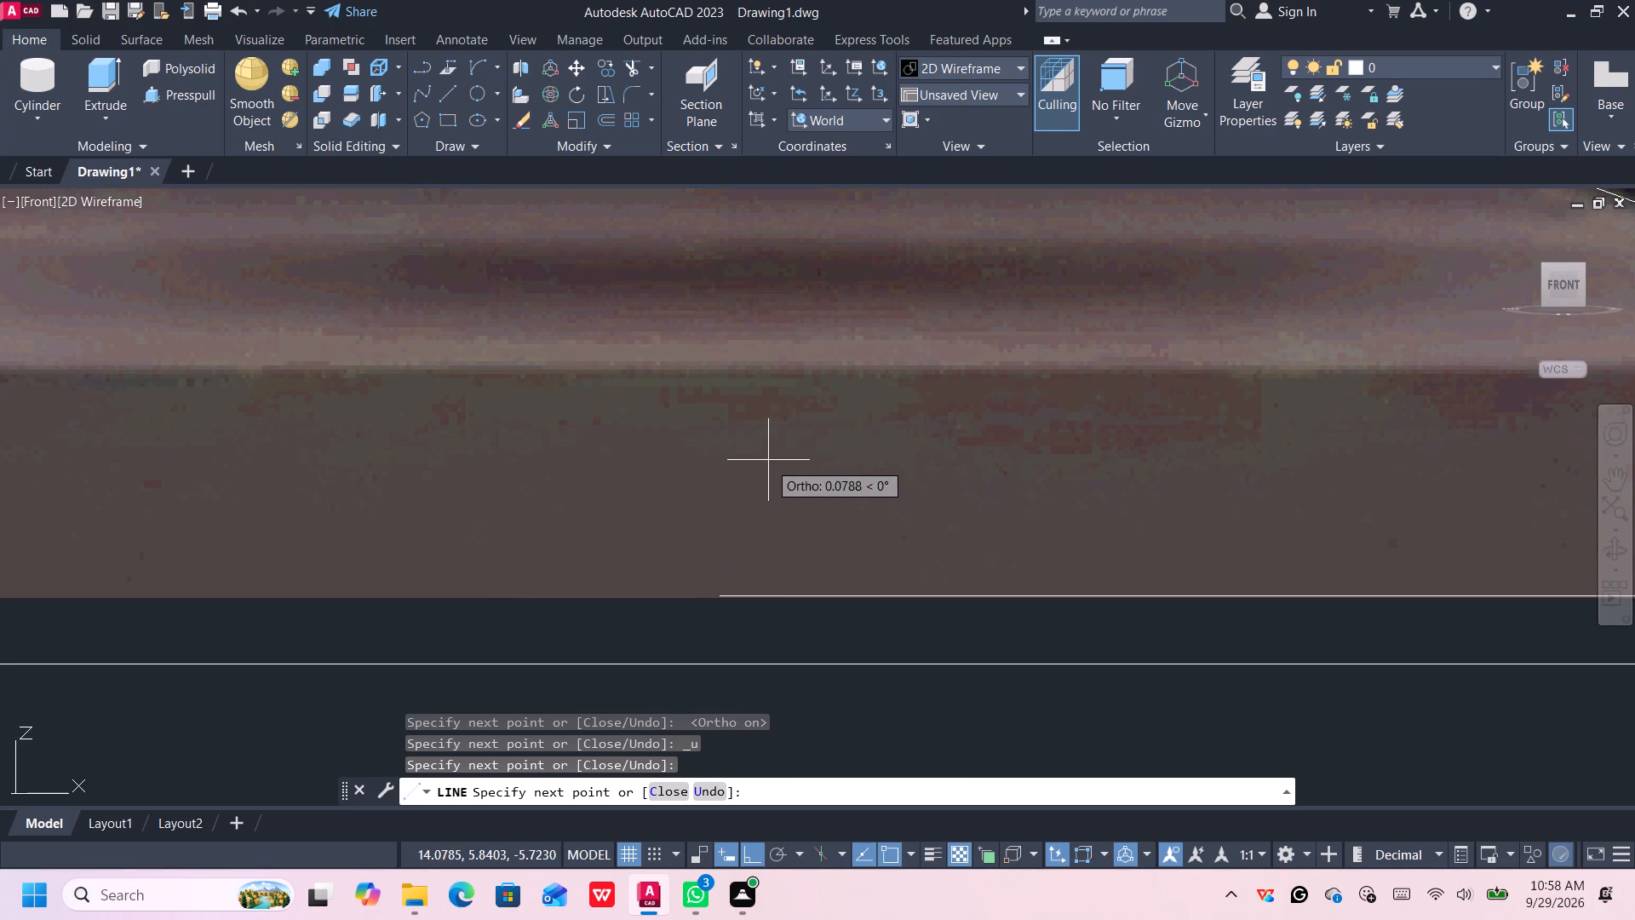
scroll(776, 545, down, 1)
click(770, 555)
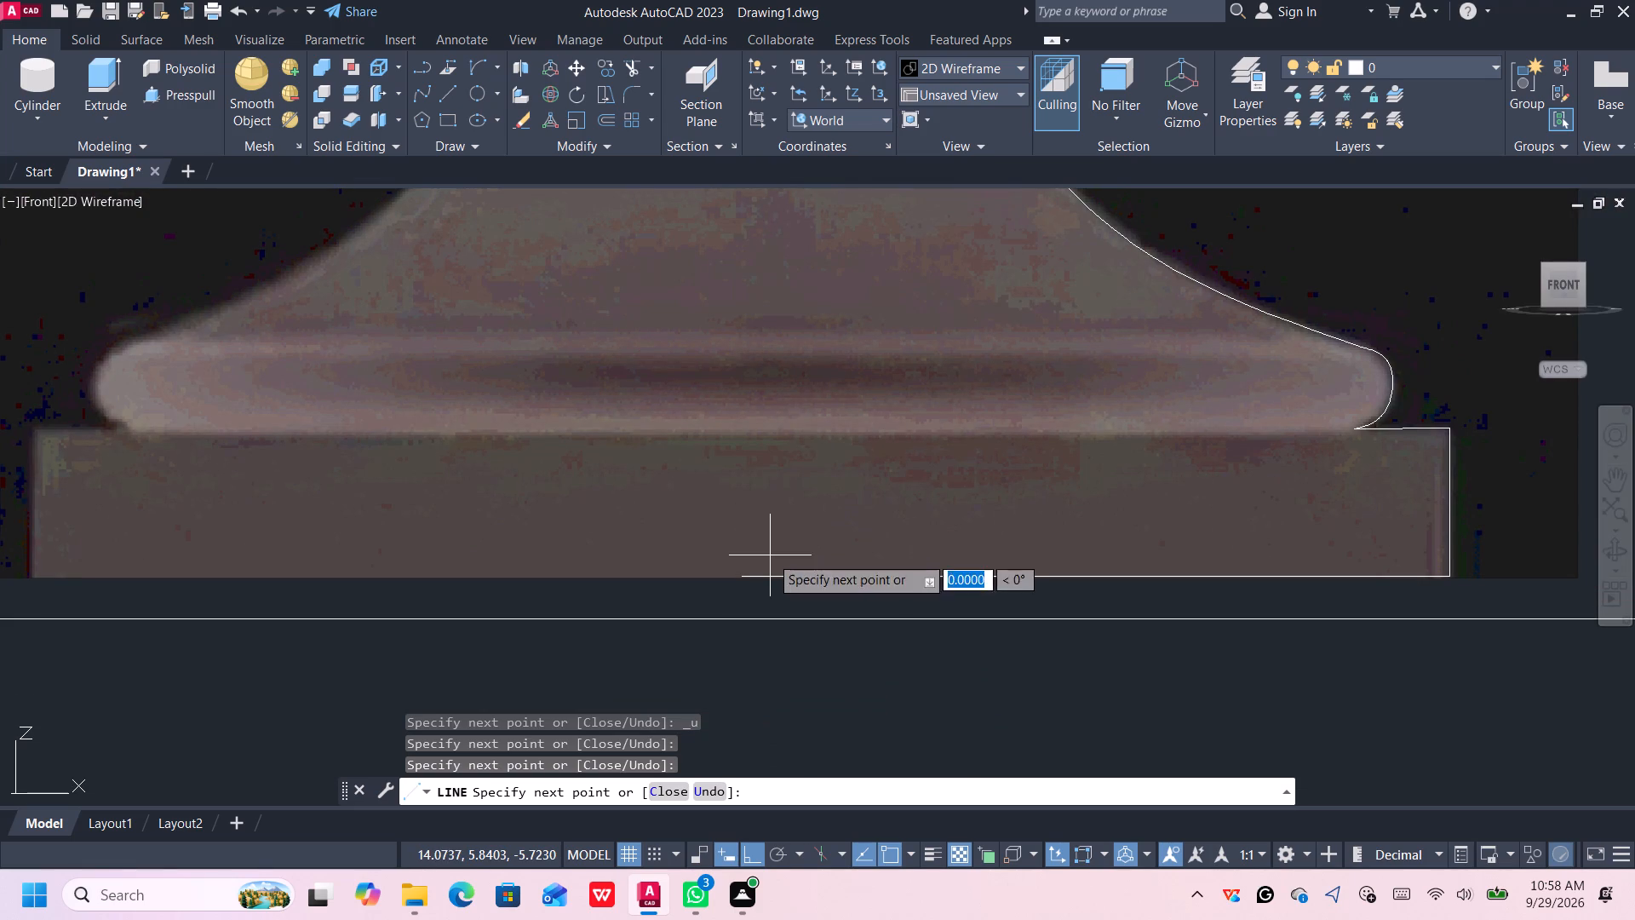
scroll(779, 455, down, 3)
middle_drag(783, 454, 783, 538)
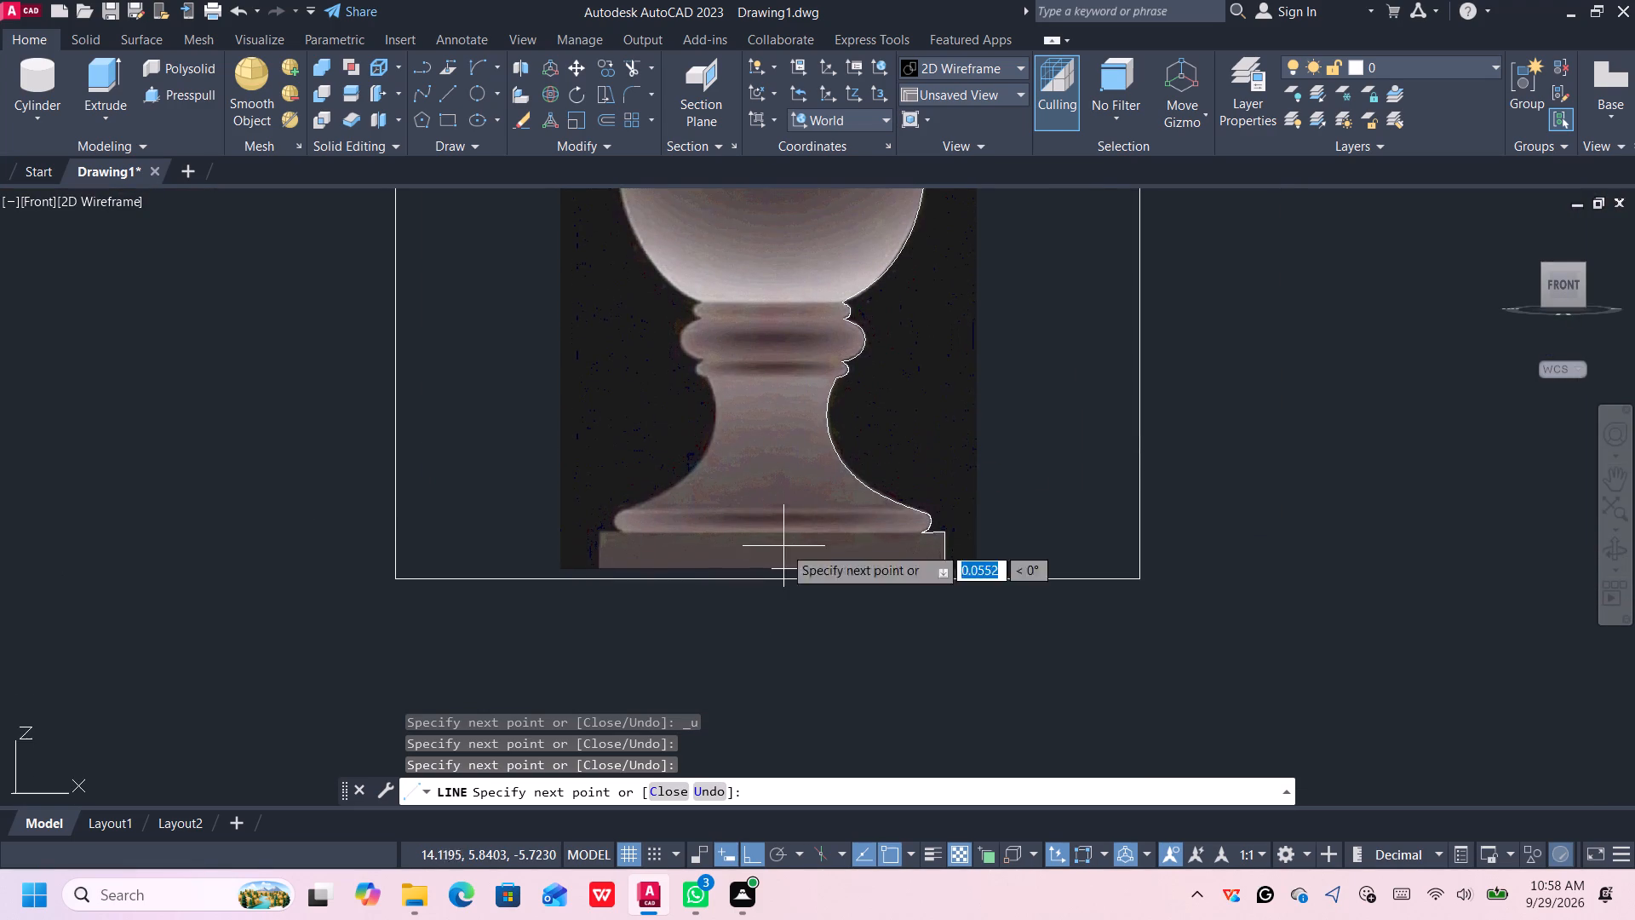
scroll(772, 570, up, 1)
click(772, 567)
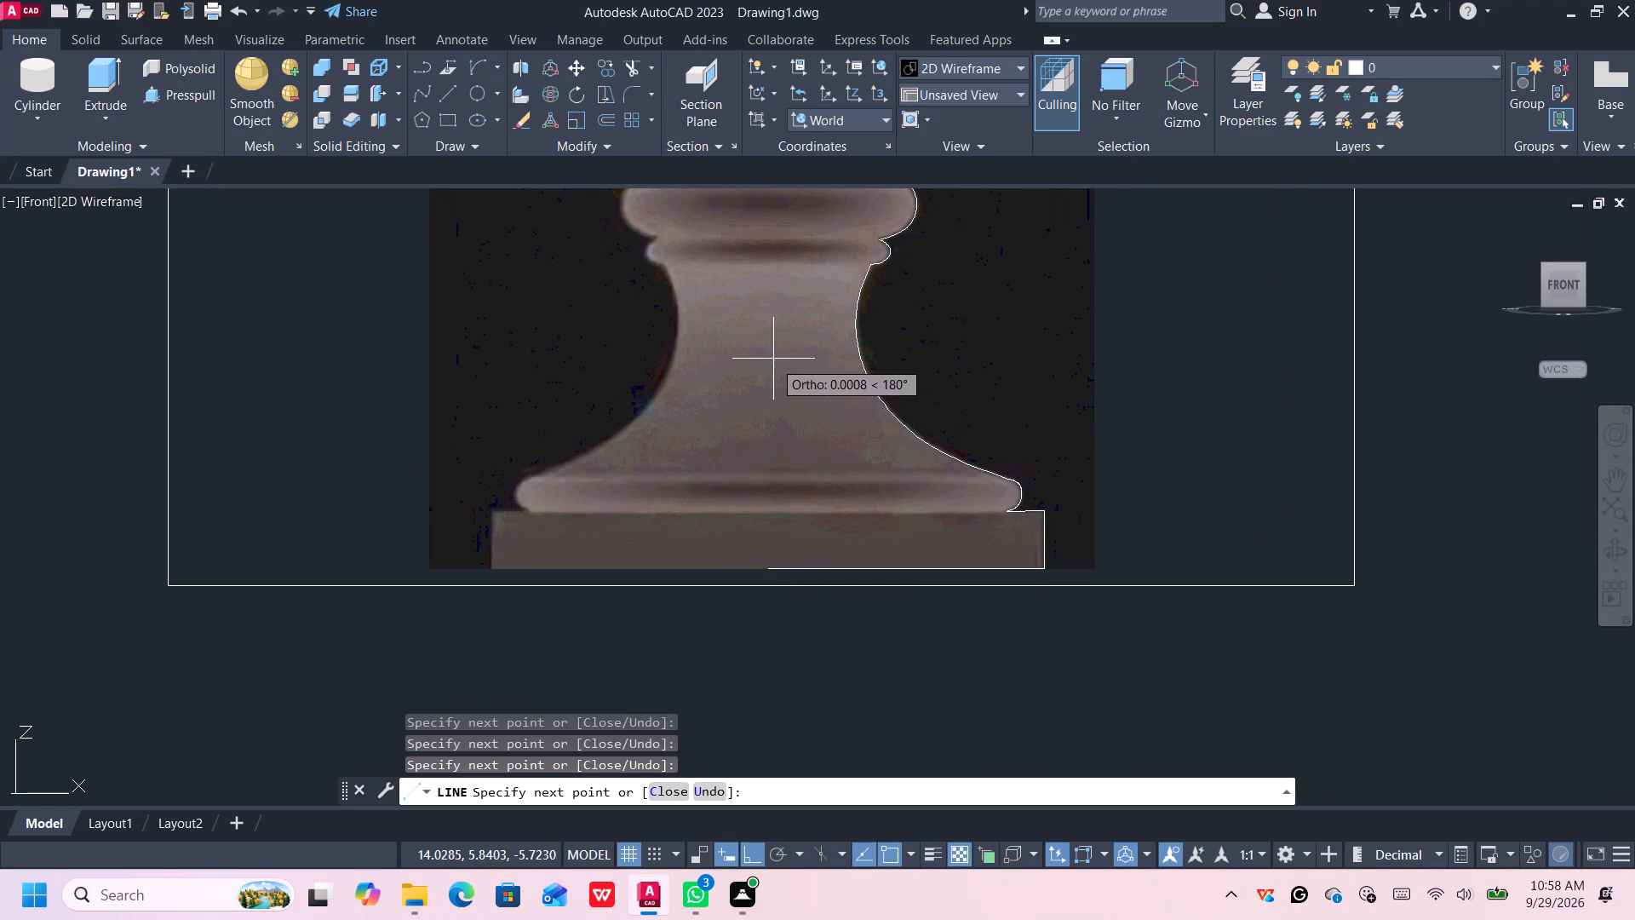
scroll(775, 369, down, 3)
middle_drag(778, 364, 770, 542)
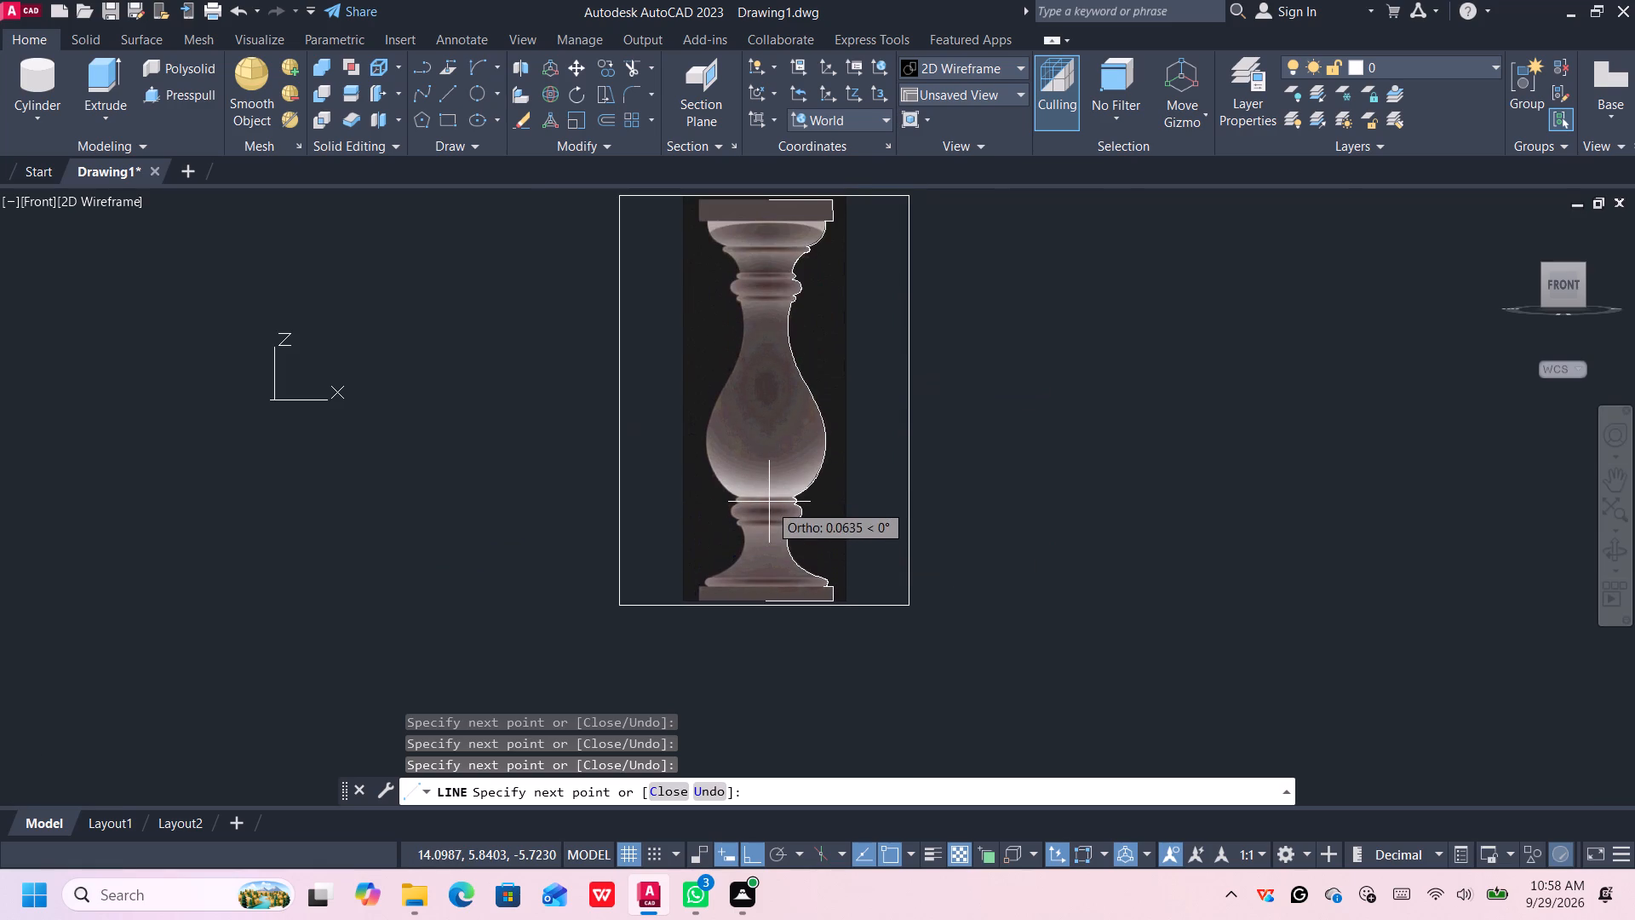
key(l)
key(Return)
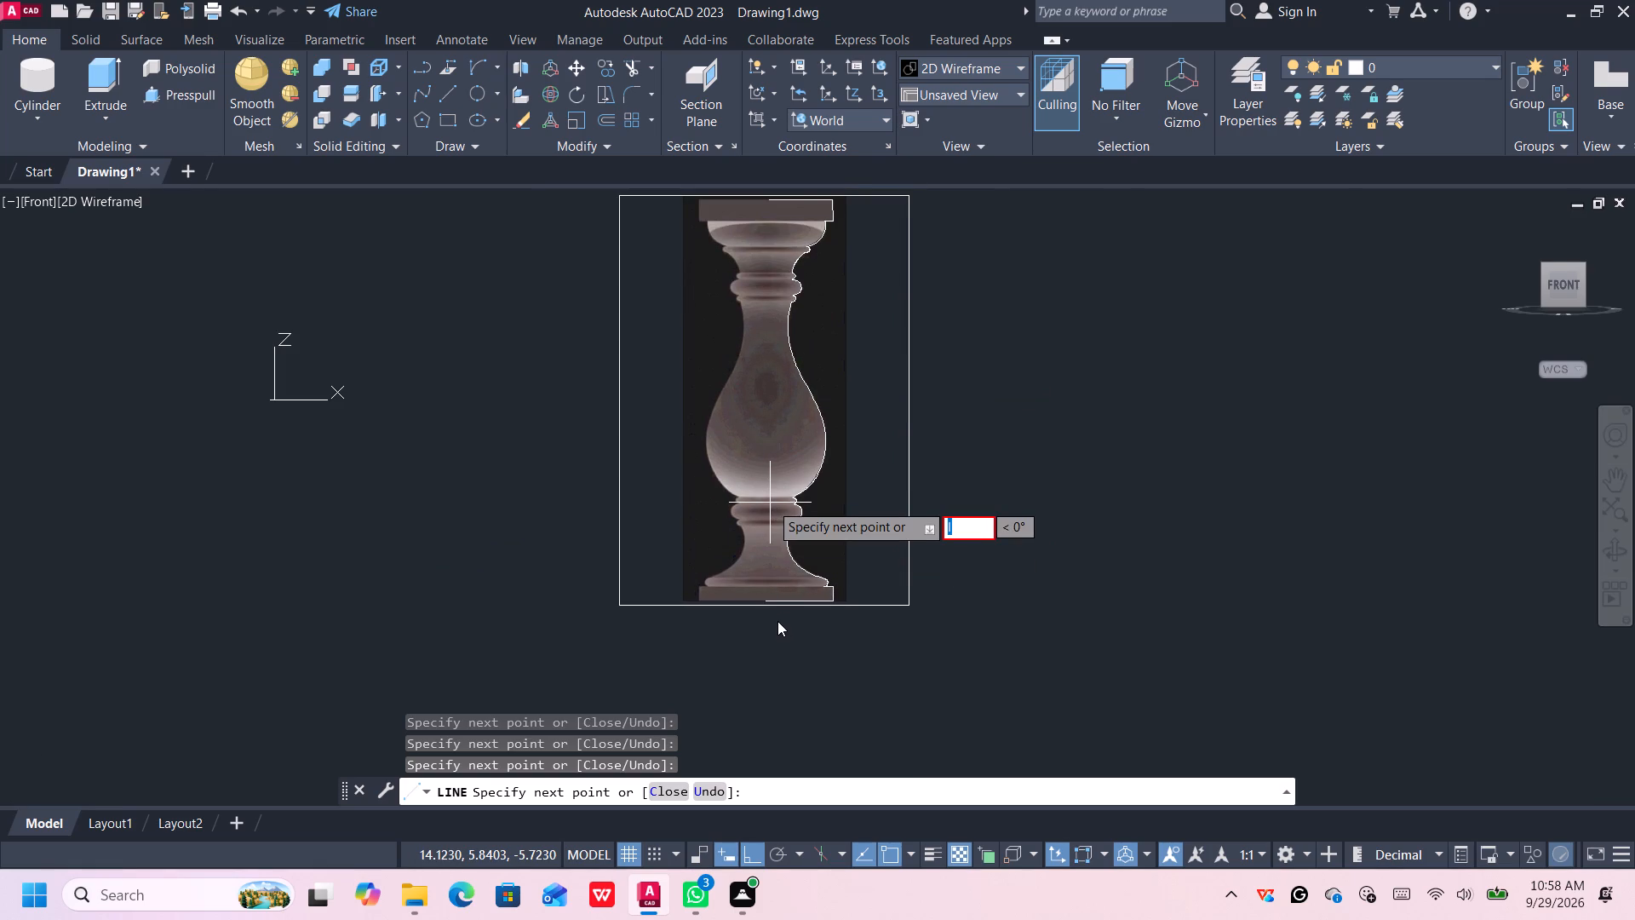
key(Escape)
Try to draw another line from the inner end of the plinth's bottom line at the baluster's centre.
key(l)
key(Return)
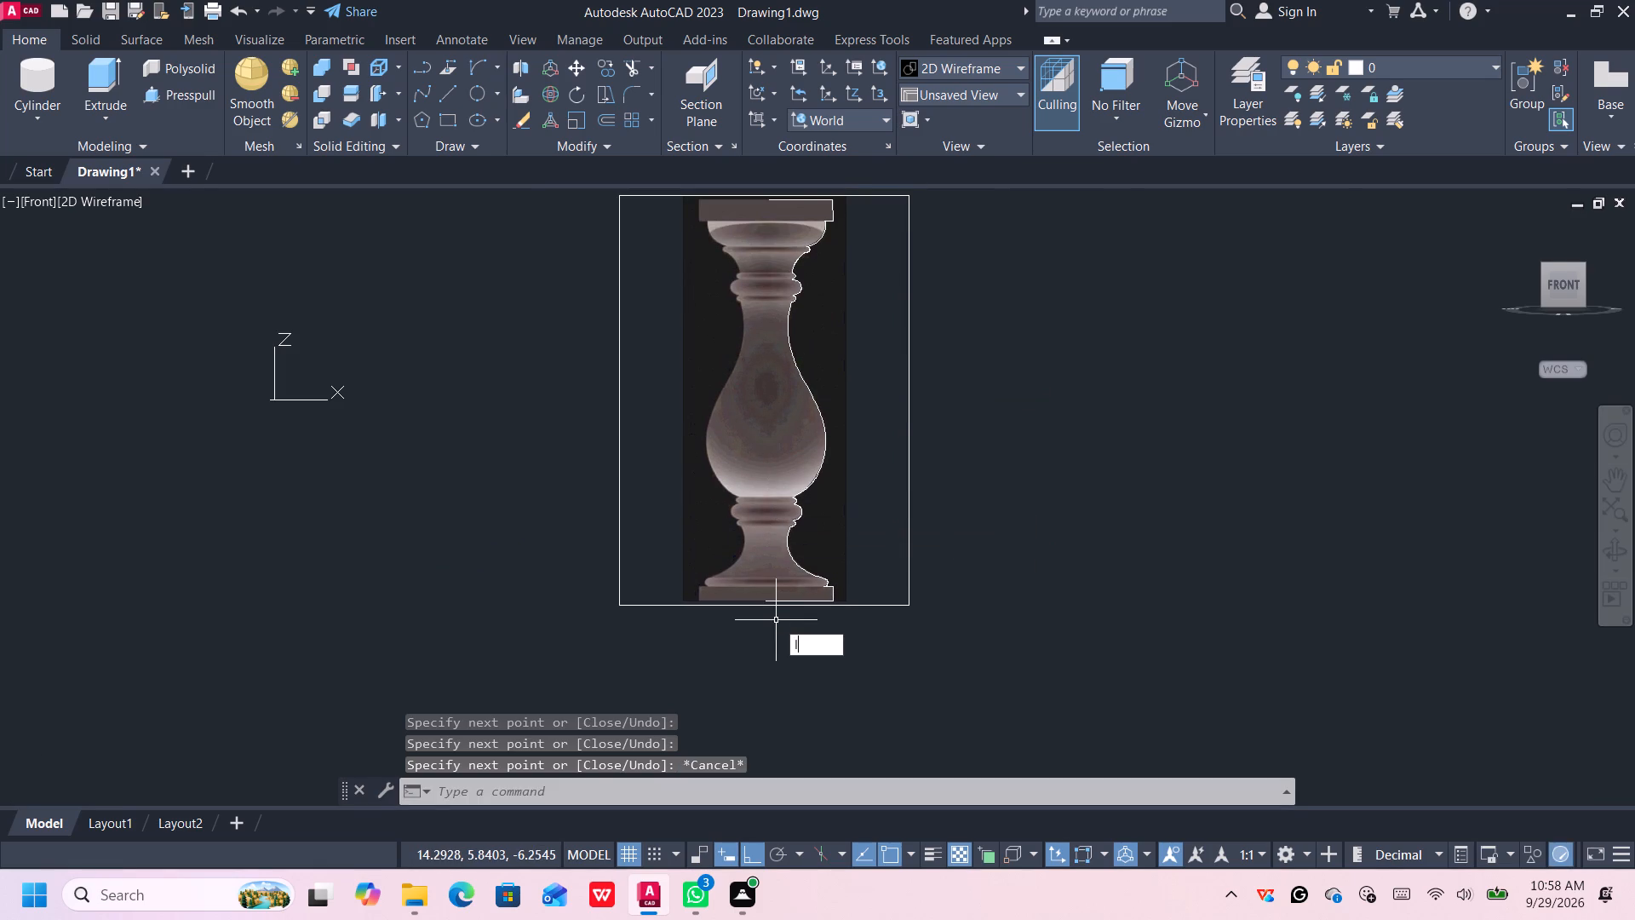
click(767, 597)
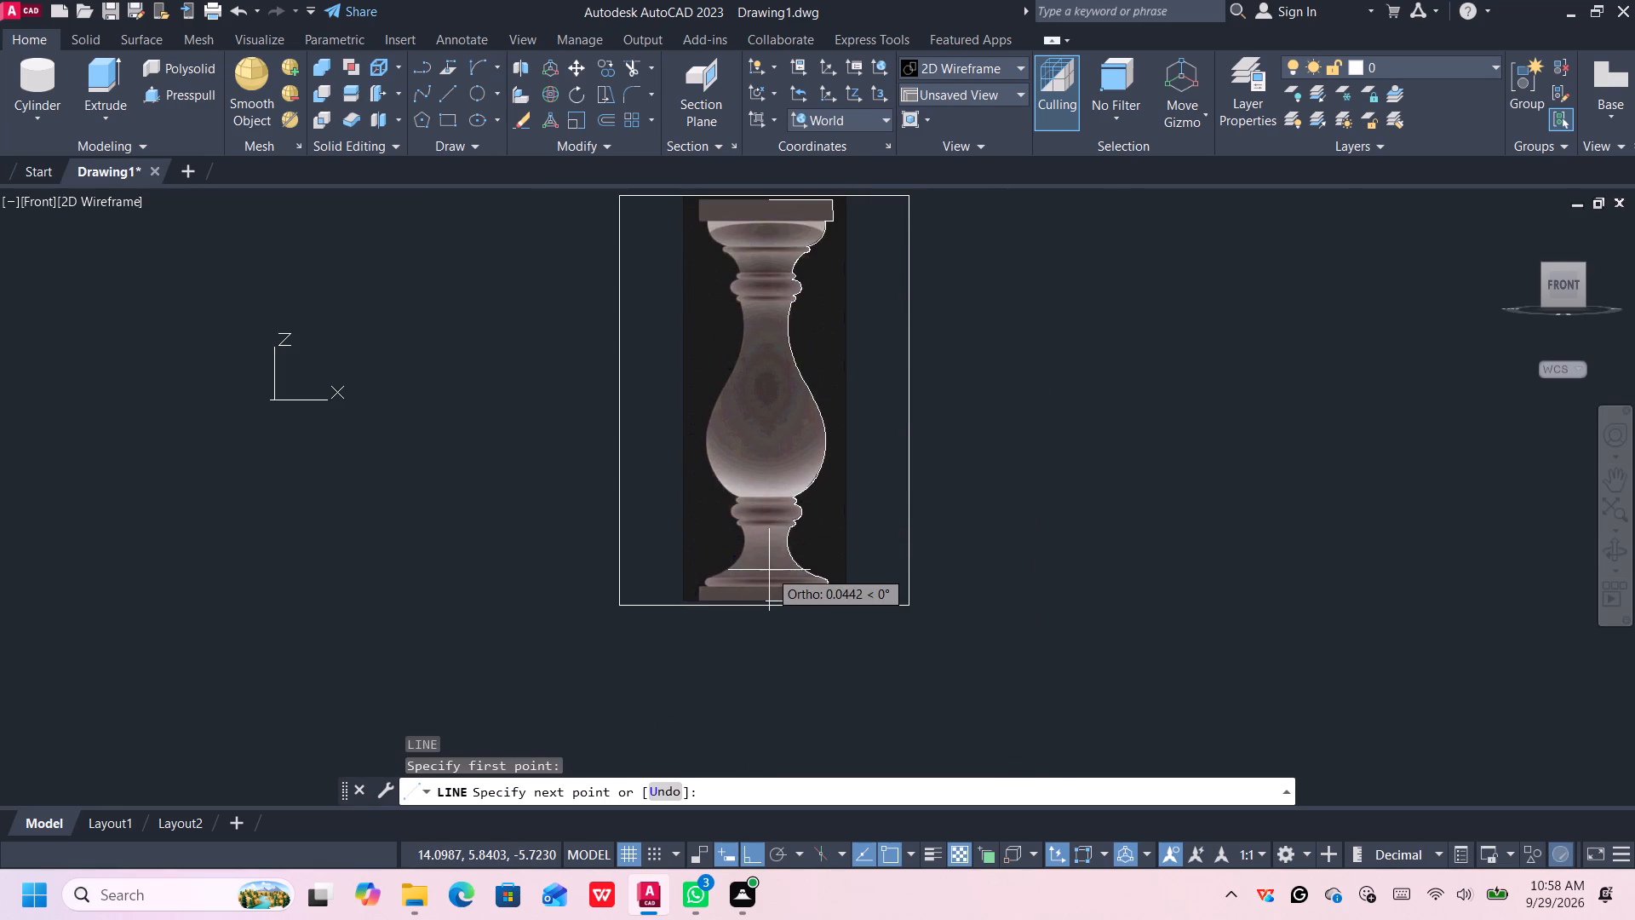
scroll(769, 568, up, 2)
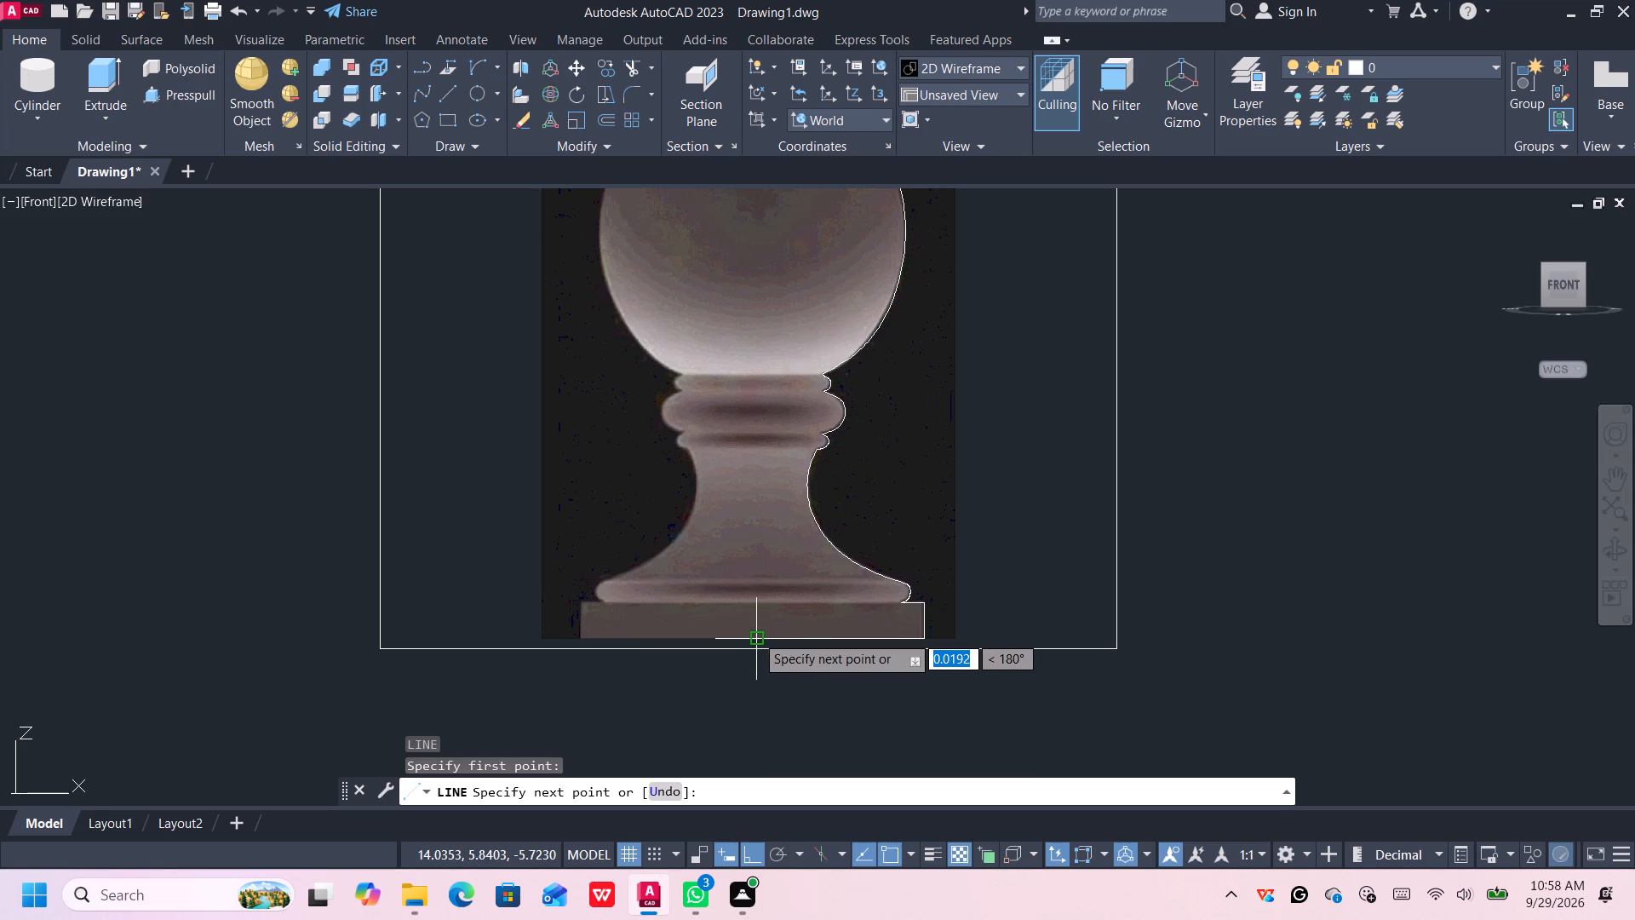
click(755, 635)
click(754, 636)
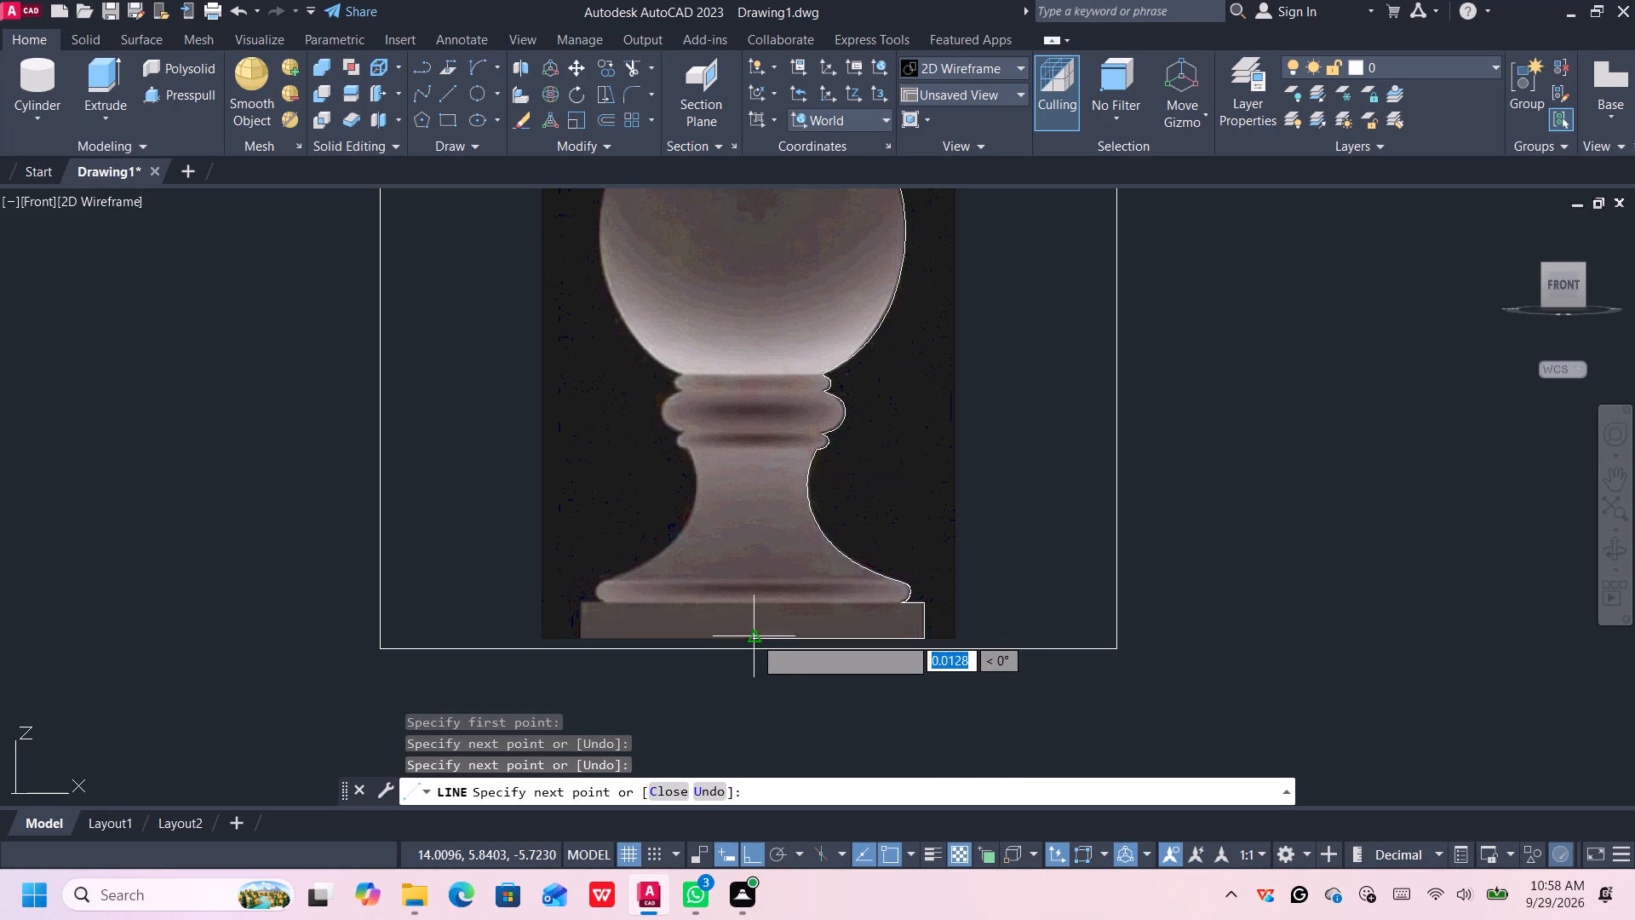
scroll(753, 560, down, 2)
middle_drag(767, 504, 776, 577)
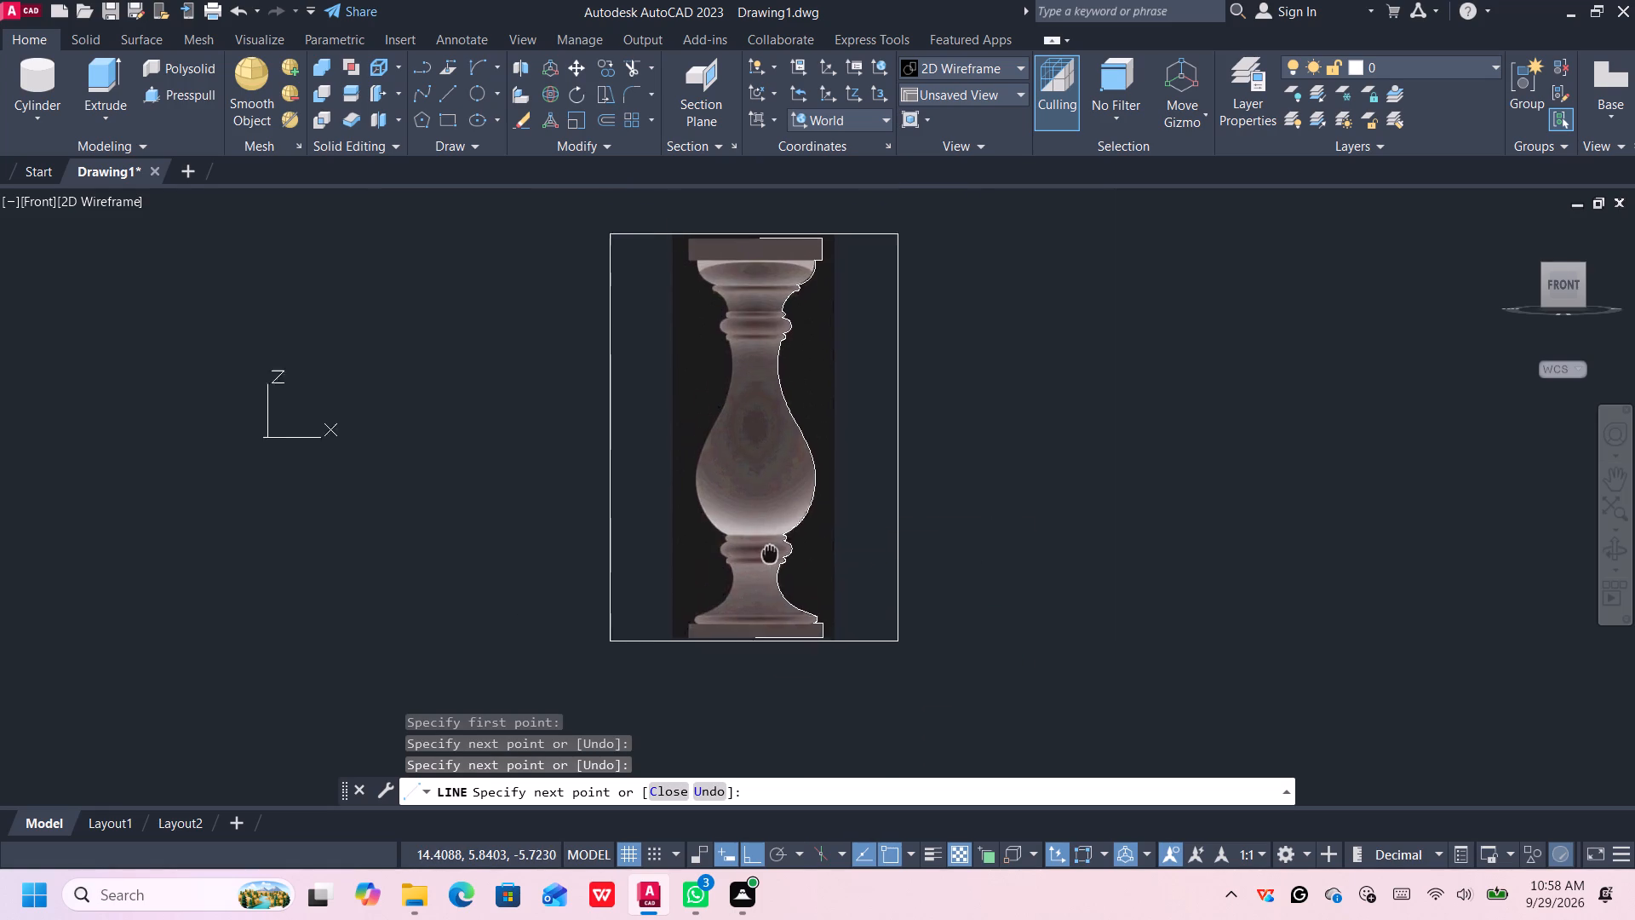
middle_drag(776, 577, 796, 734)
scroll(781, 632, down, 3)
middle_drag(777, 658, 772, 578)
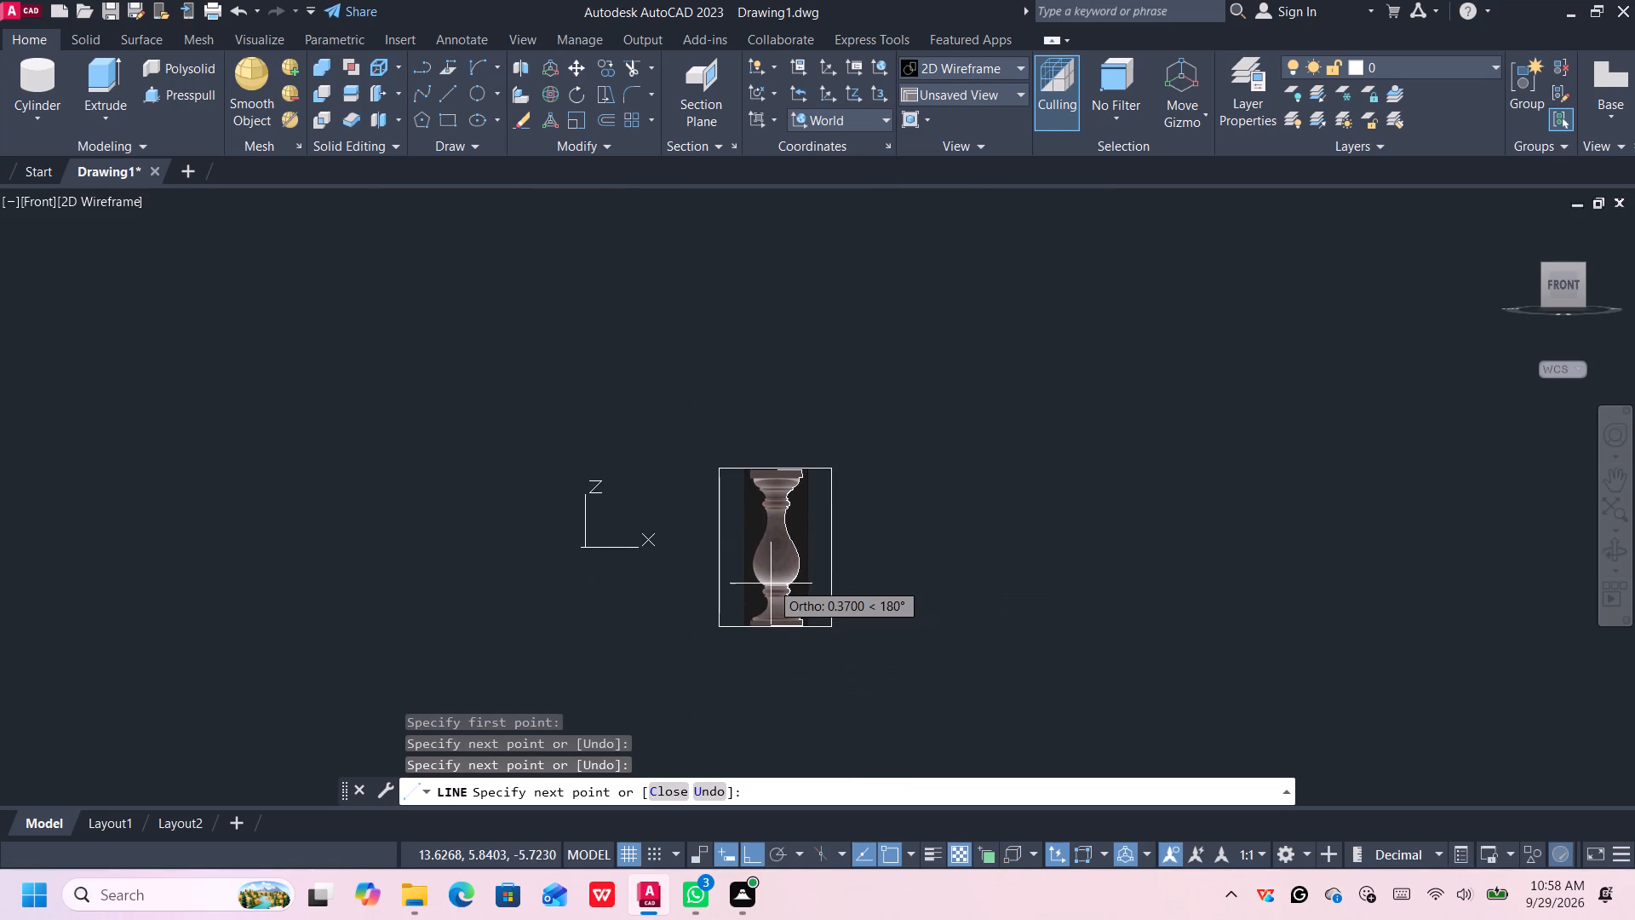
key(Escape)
Undo the last two line operations back to before the plinth lines, and try to redo them.
key(ctrl+z)
key(ctrl+z)
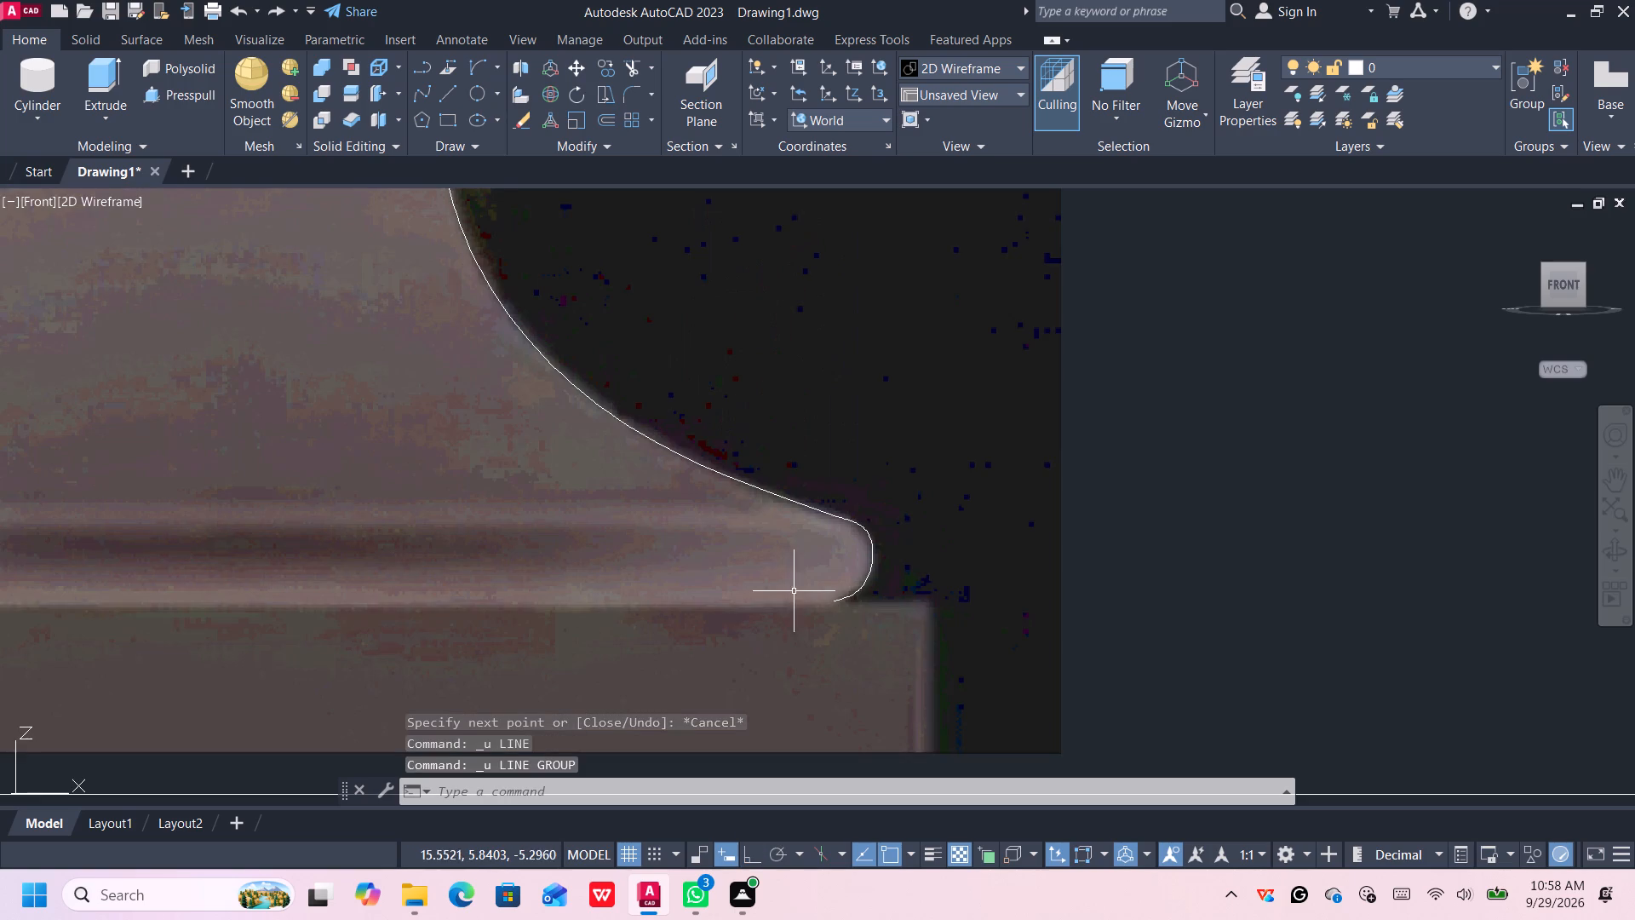
ctrl+scroll(772, 606, down, 4)
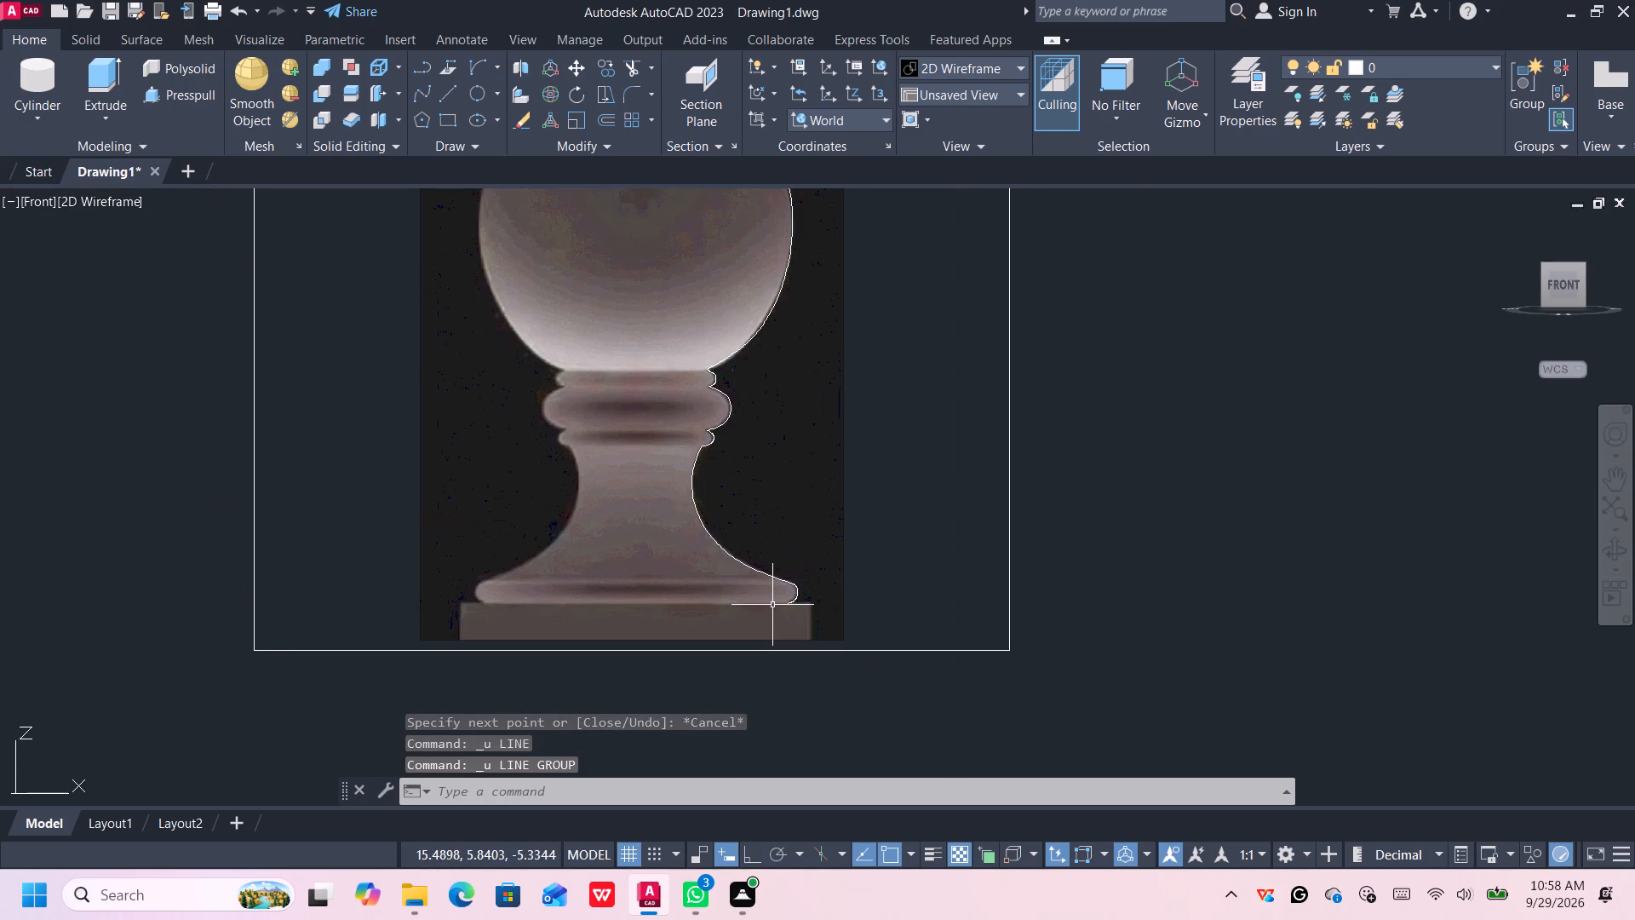
key(ctrl+y)
key(ctrl+y)
key(ctrl+y)
key(ctrl+y)
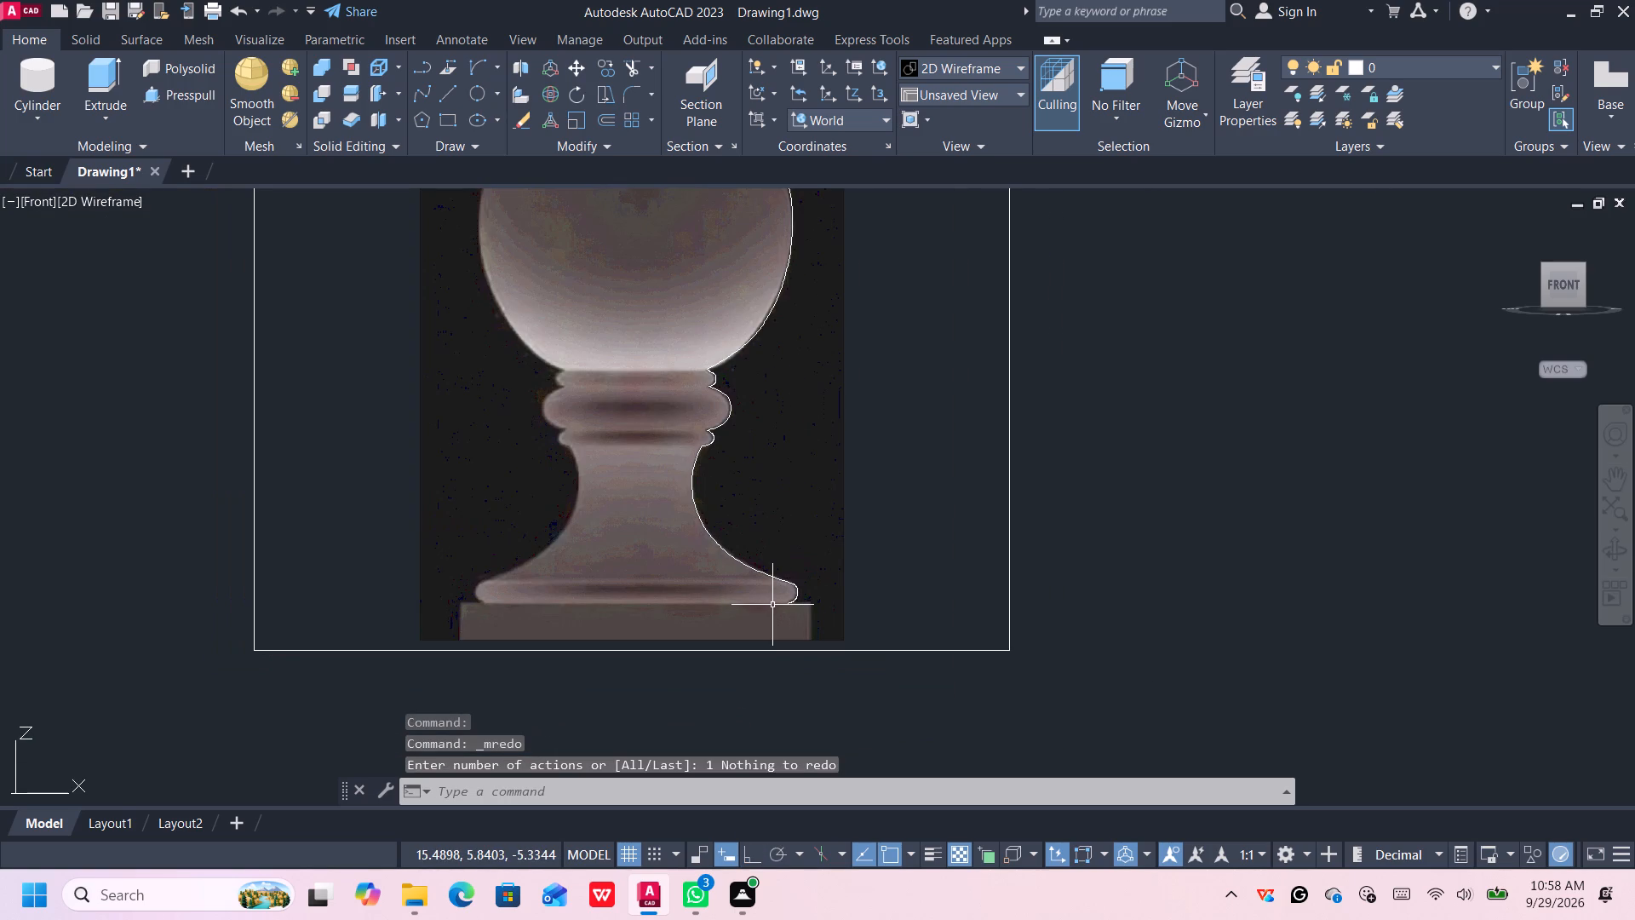
With Ortho on, draw a horizontal line about 0.27 long from the base moulding's lower end to the plinth's top outer corner.
scroll(839, 624, up, 4)
scroll(806, 520, down, 2)
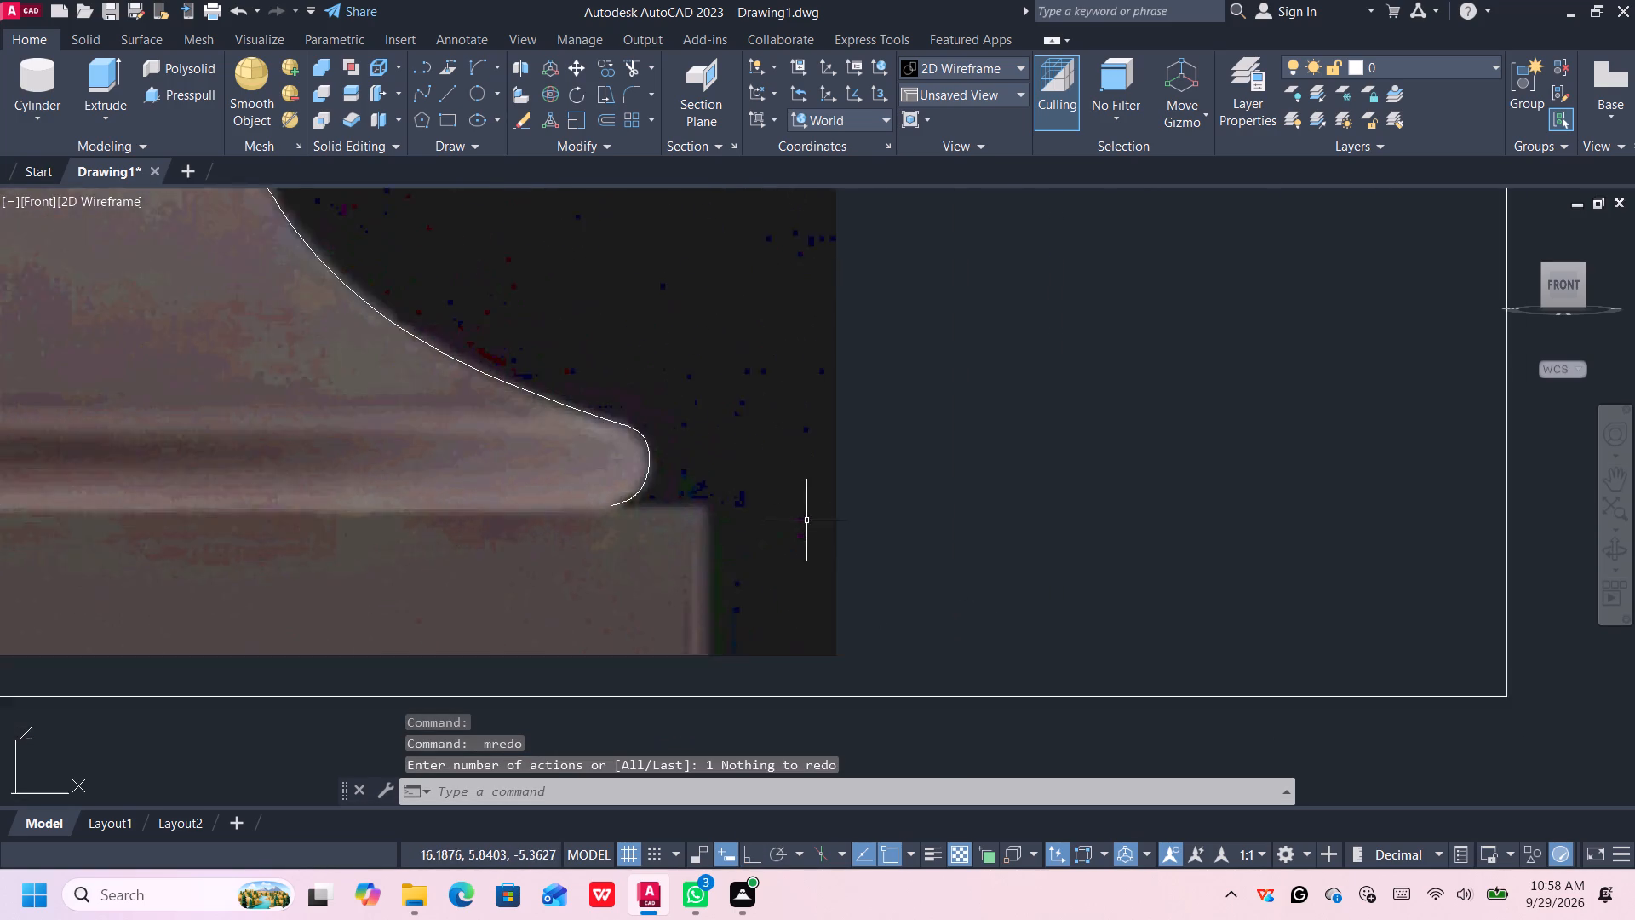
middle_drag(806, 520, 936, 588)
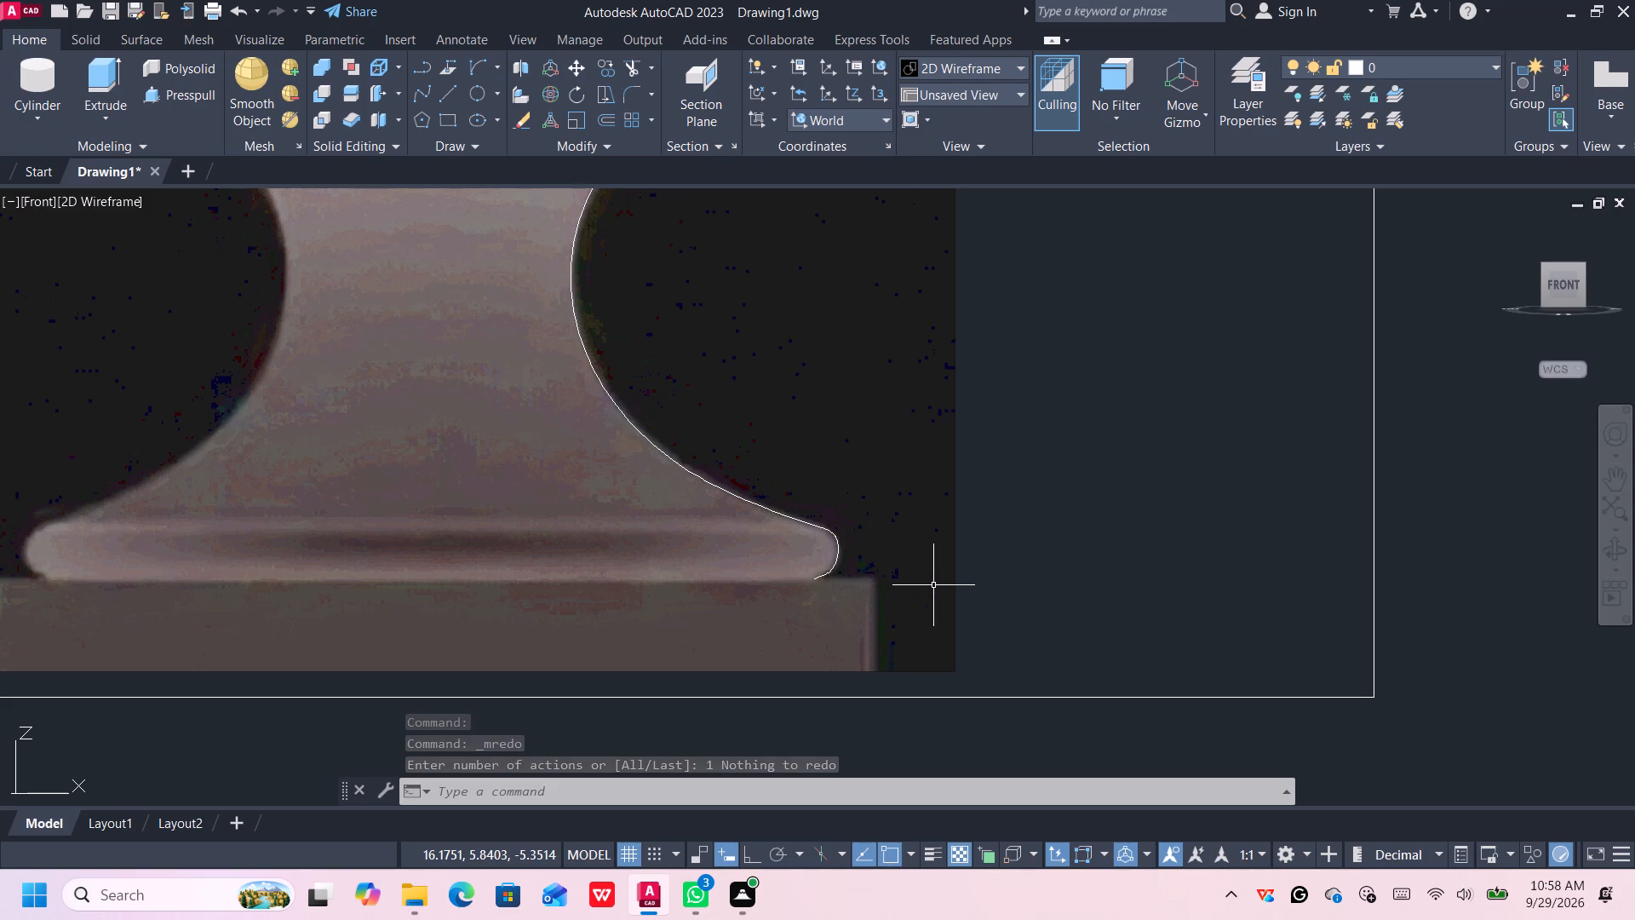
key(l)
key(Return)
click(811, 584)
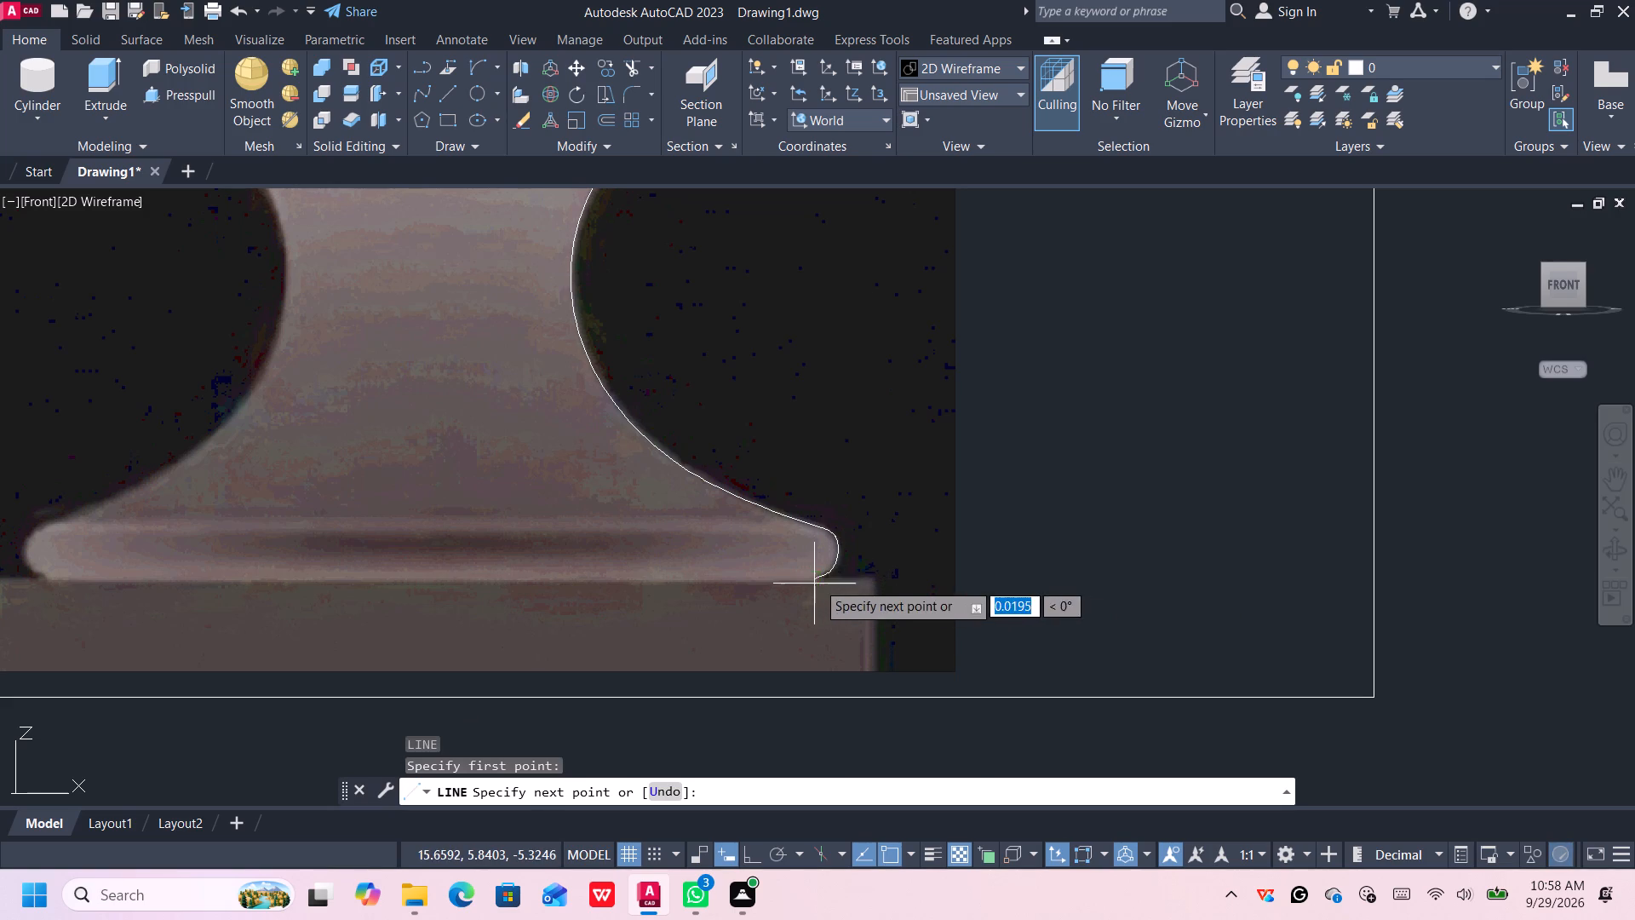
click(749, 856)
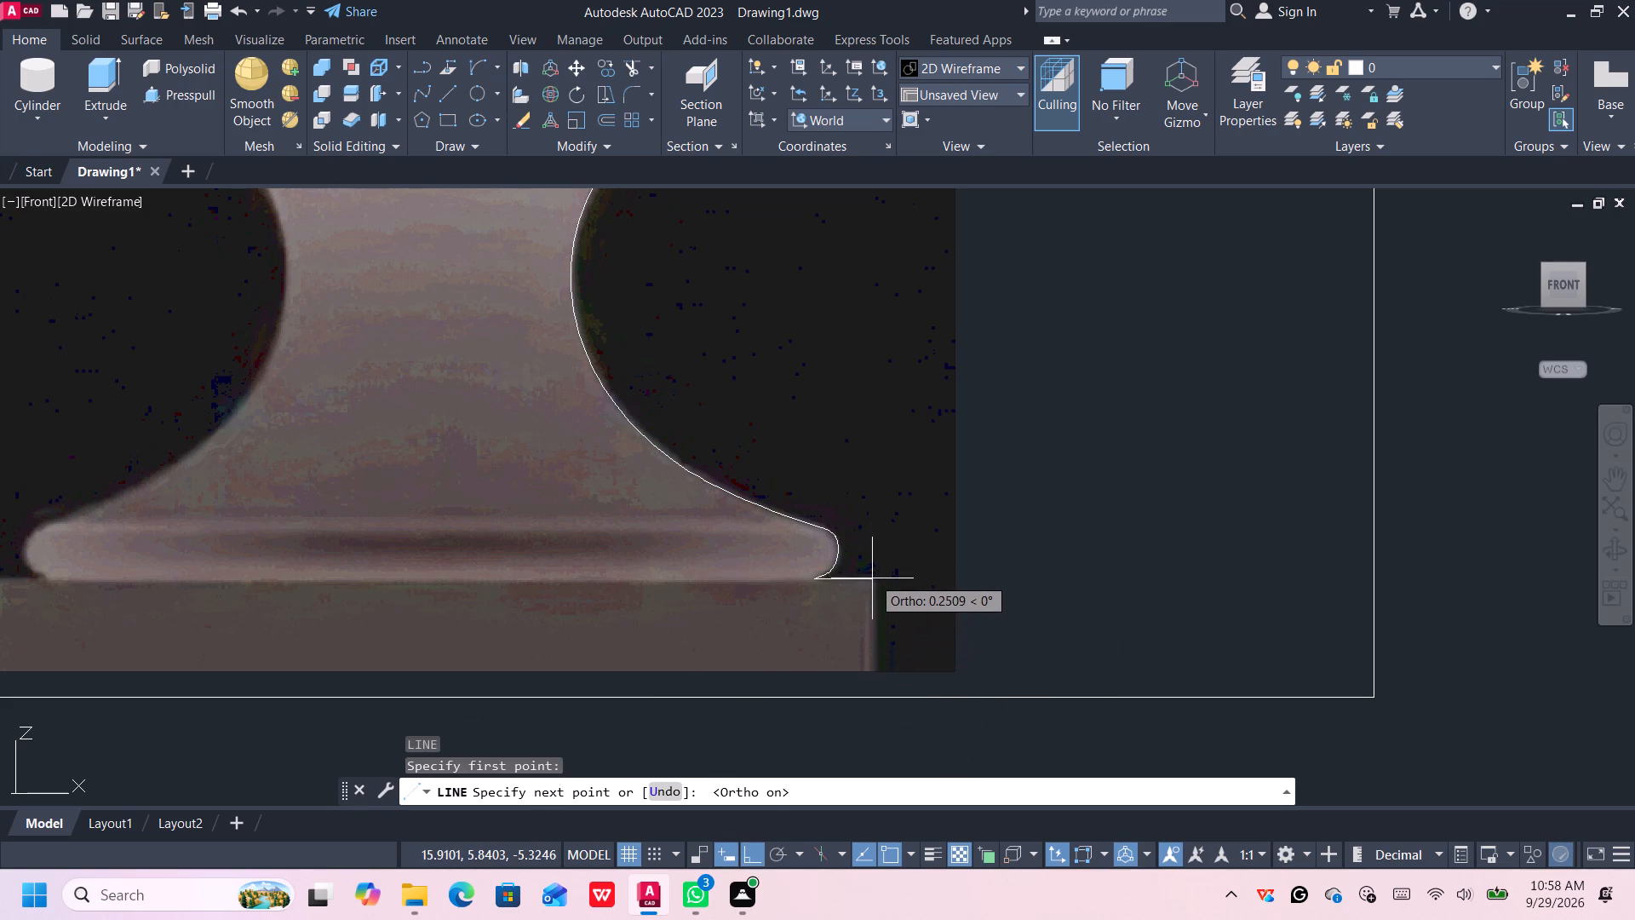
scroll(872, 579, up, 2)
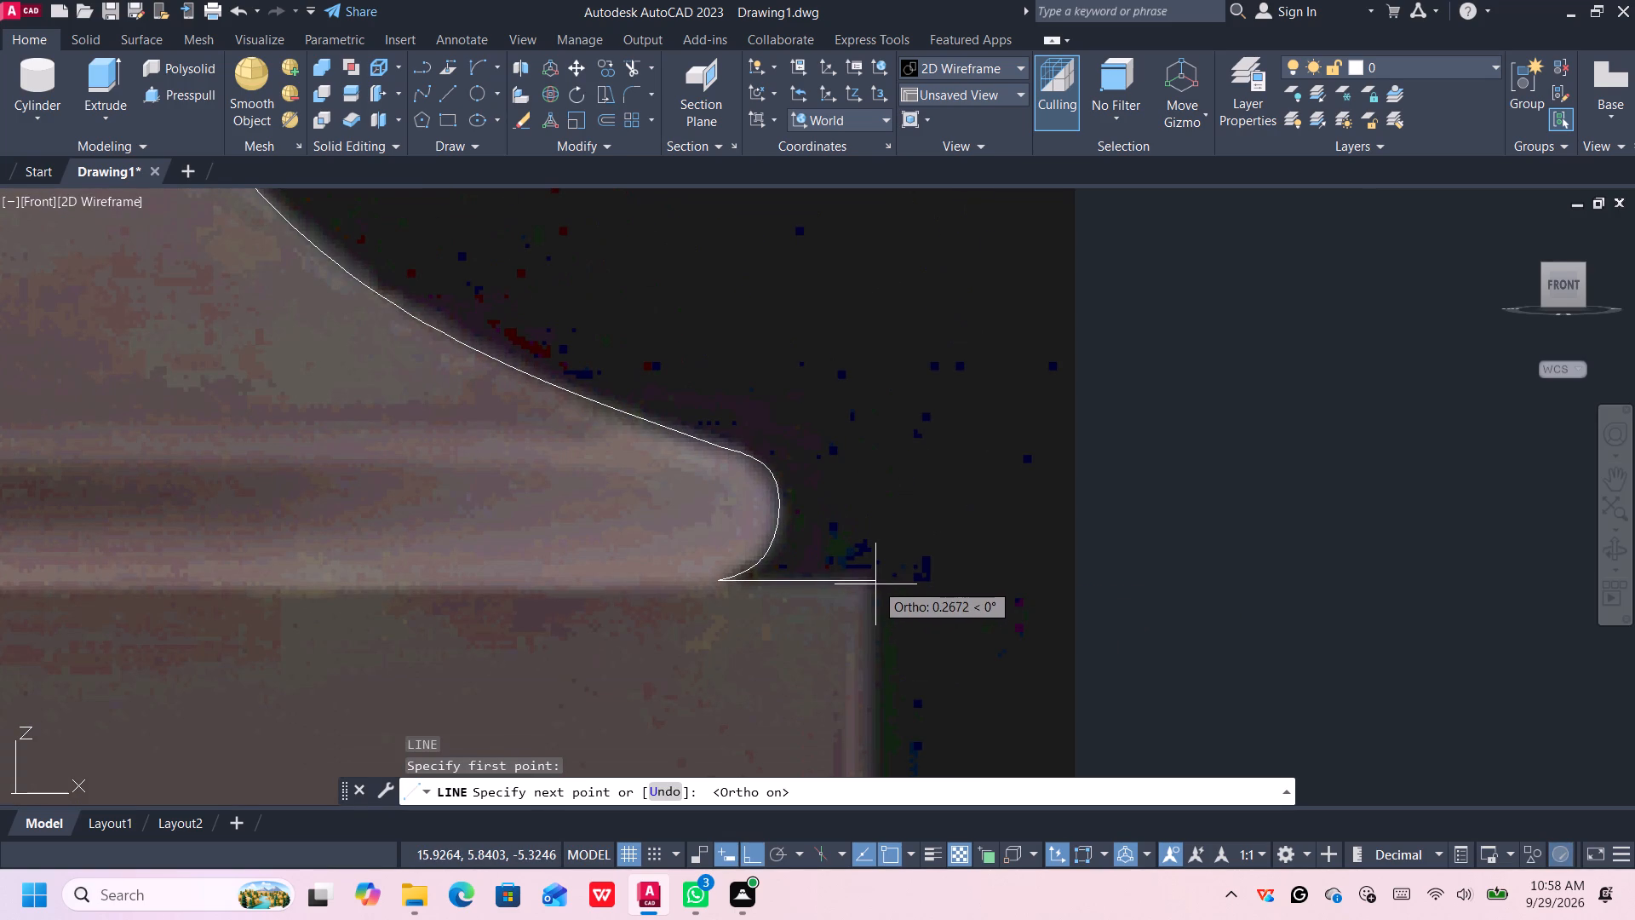
click(875, 584)
scroll(885, 685, down, 2)
middle_drag(882, 697, 877, 619)
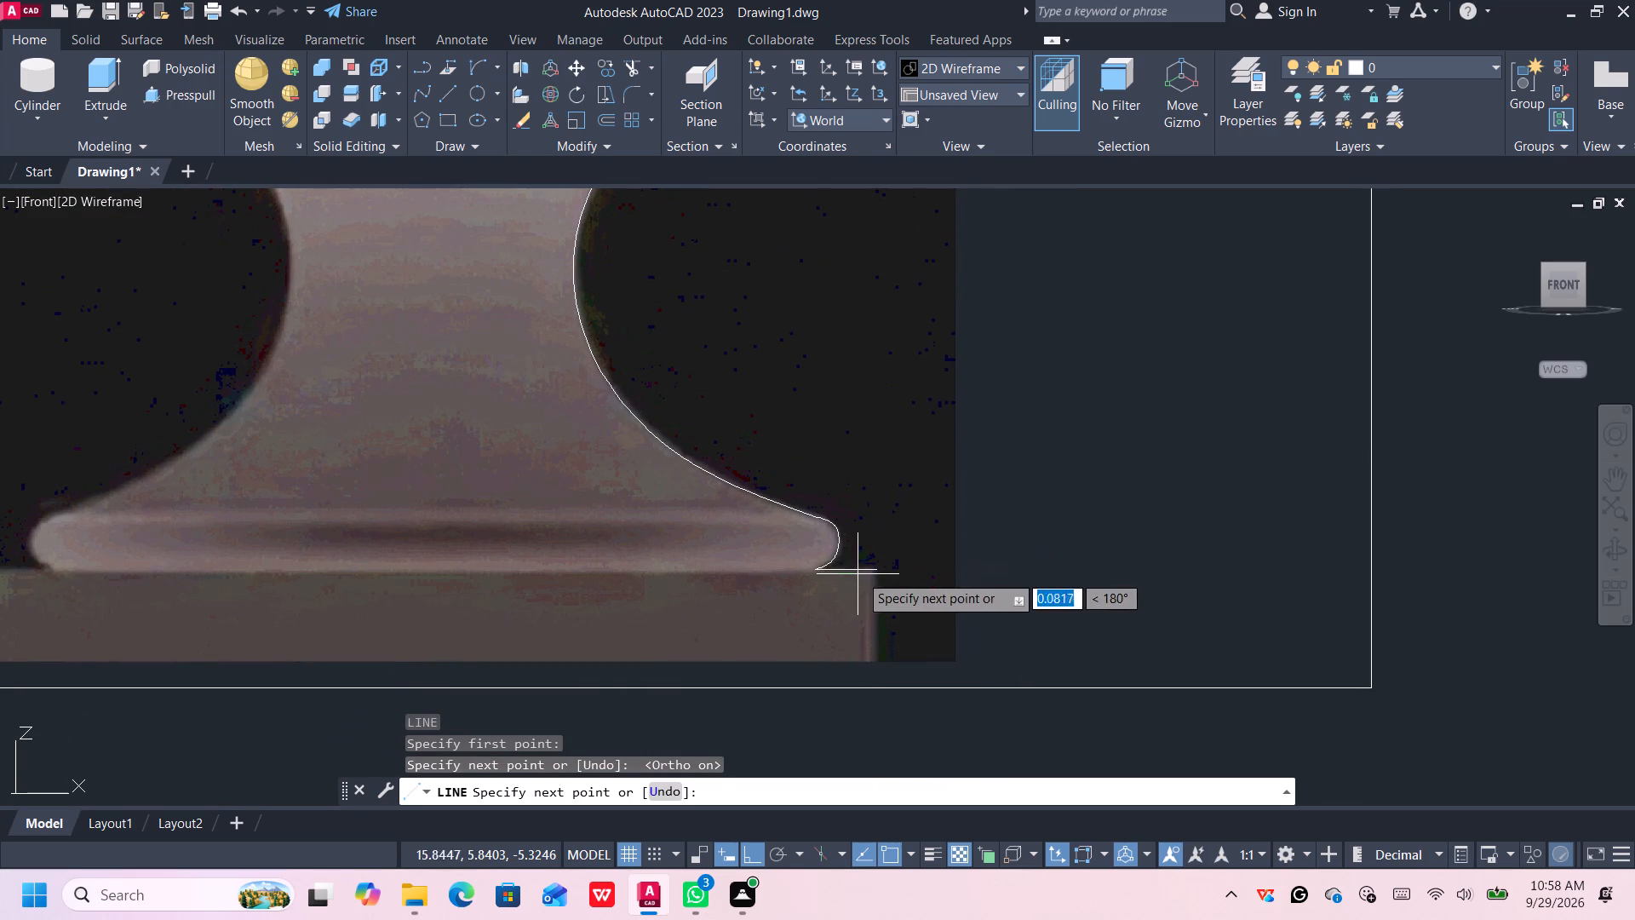
key(Escape)
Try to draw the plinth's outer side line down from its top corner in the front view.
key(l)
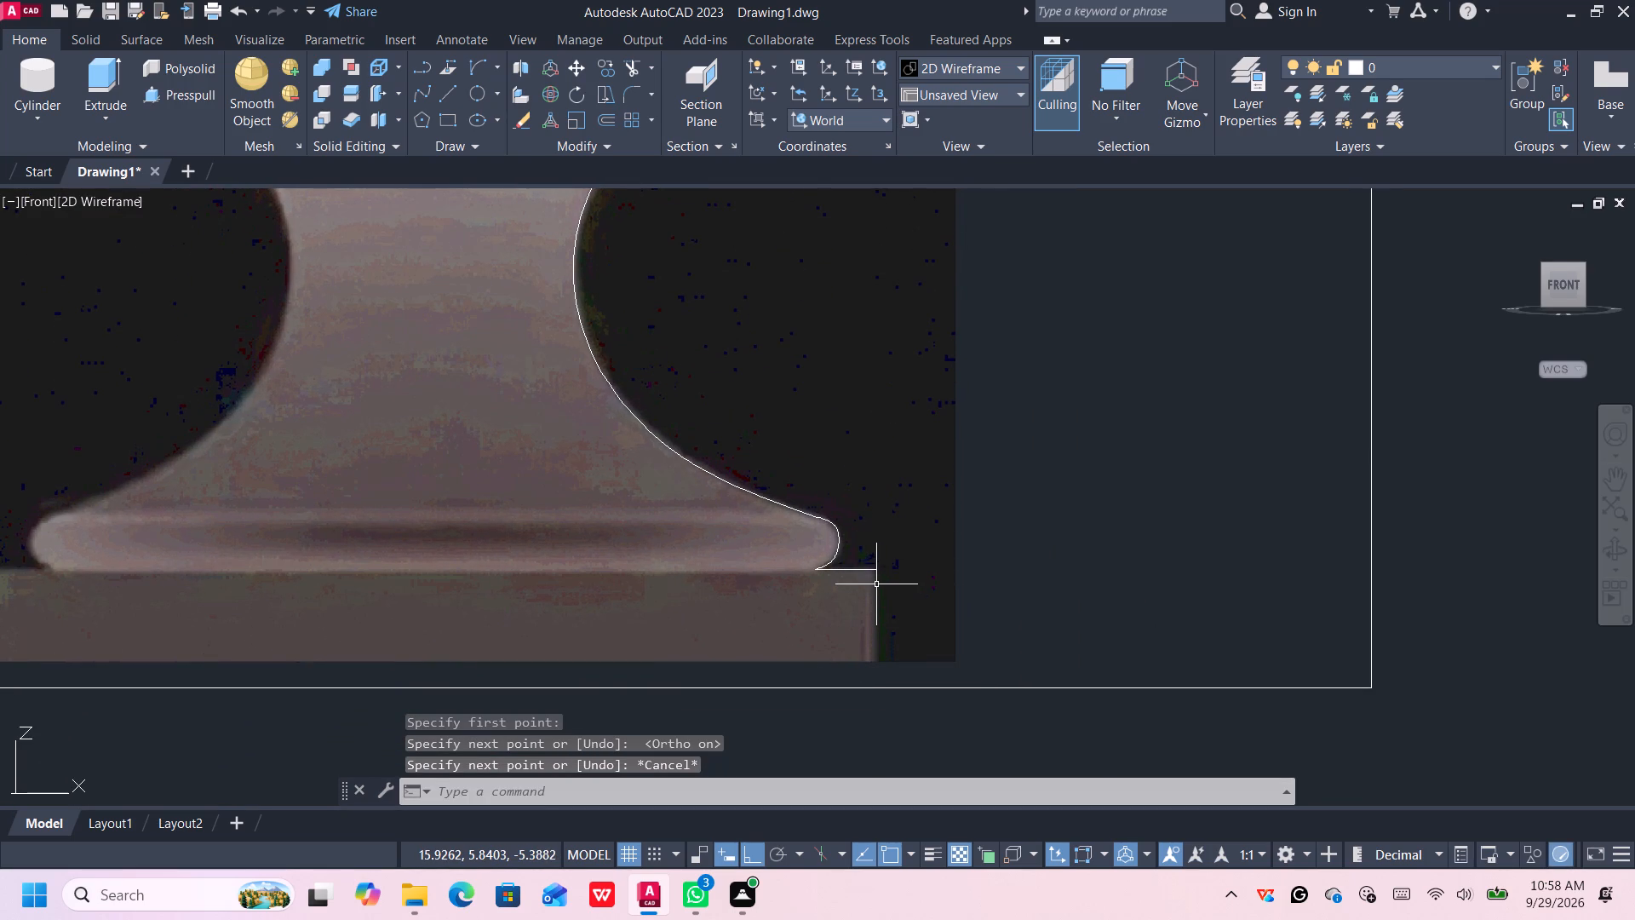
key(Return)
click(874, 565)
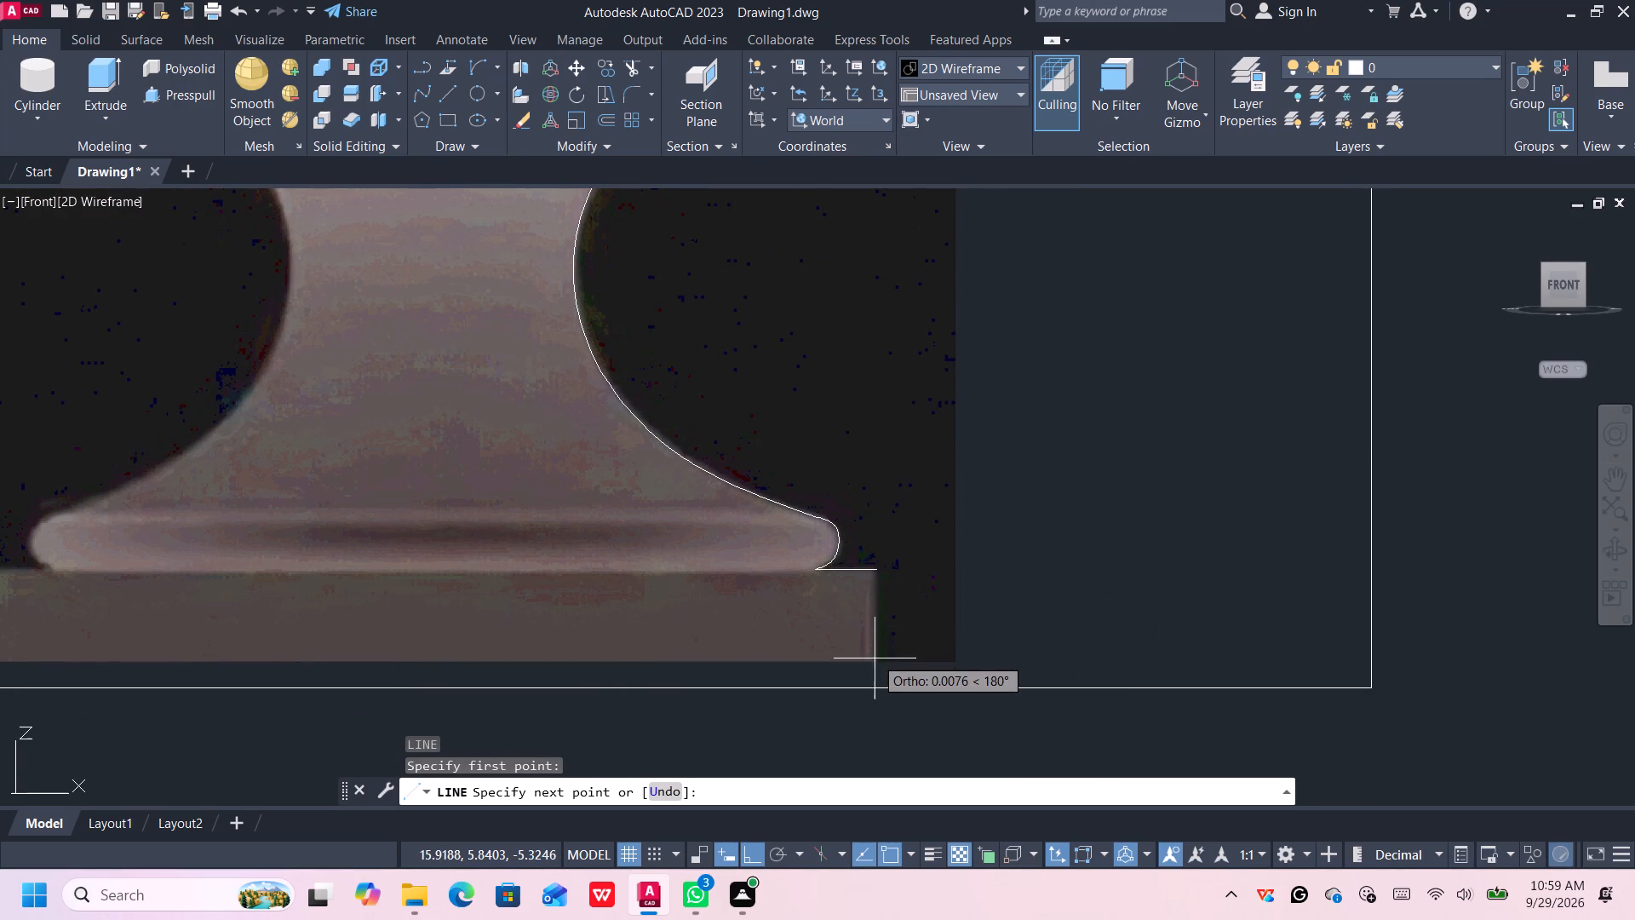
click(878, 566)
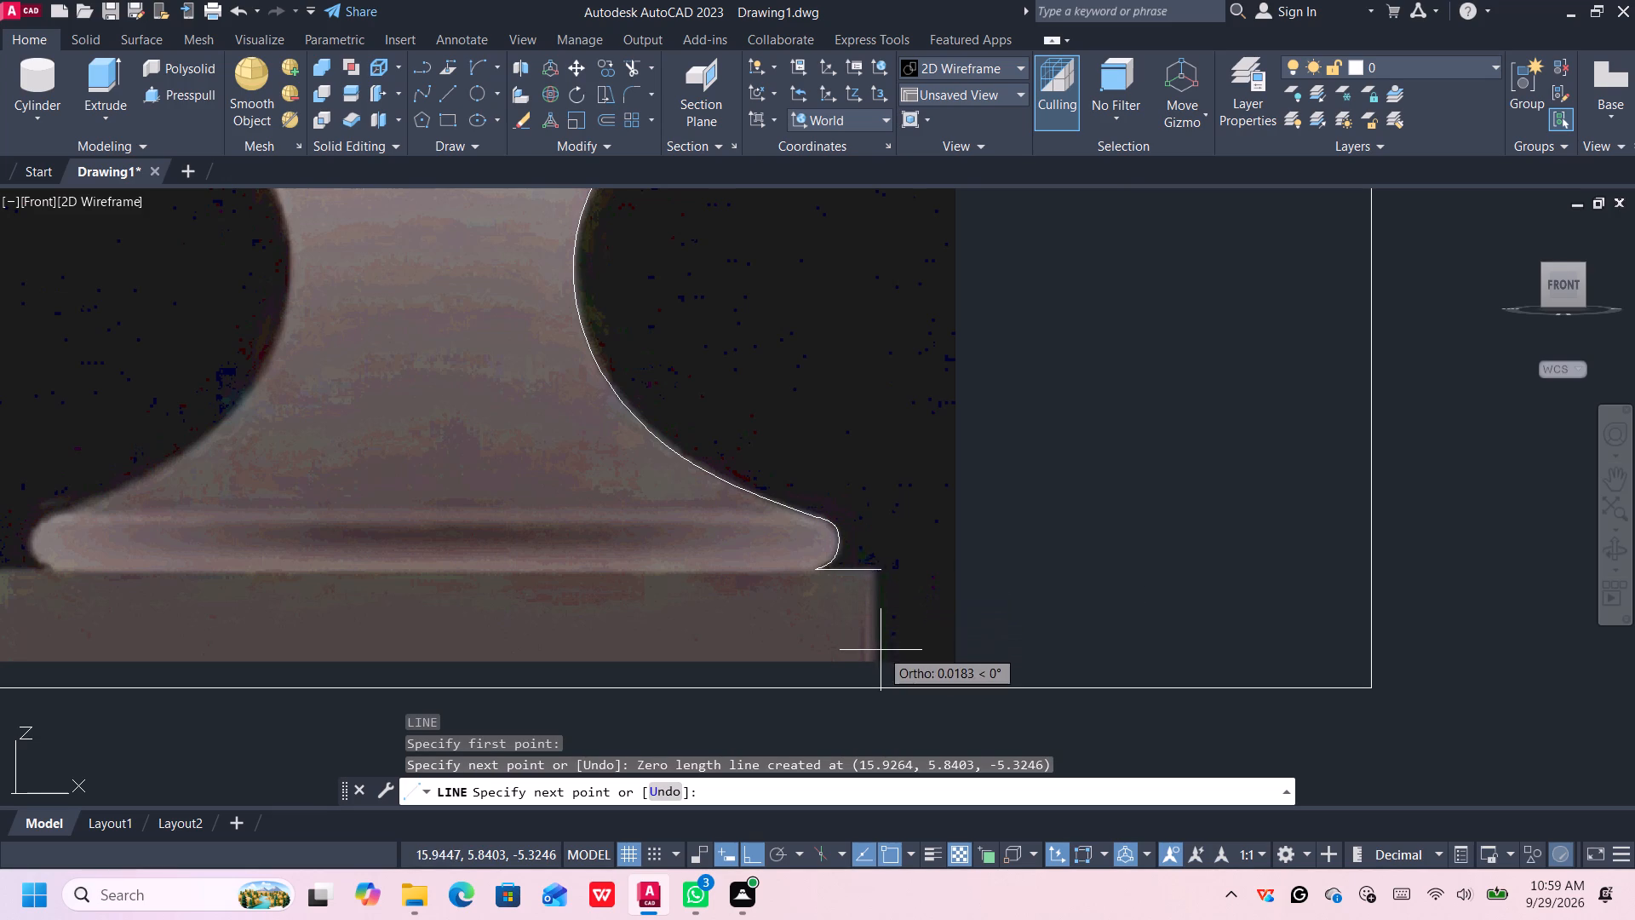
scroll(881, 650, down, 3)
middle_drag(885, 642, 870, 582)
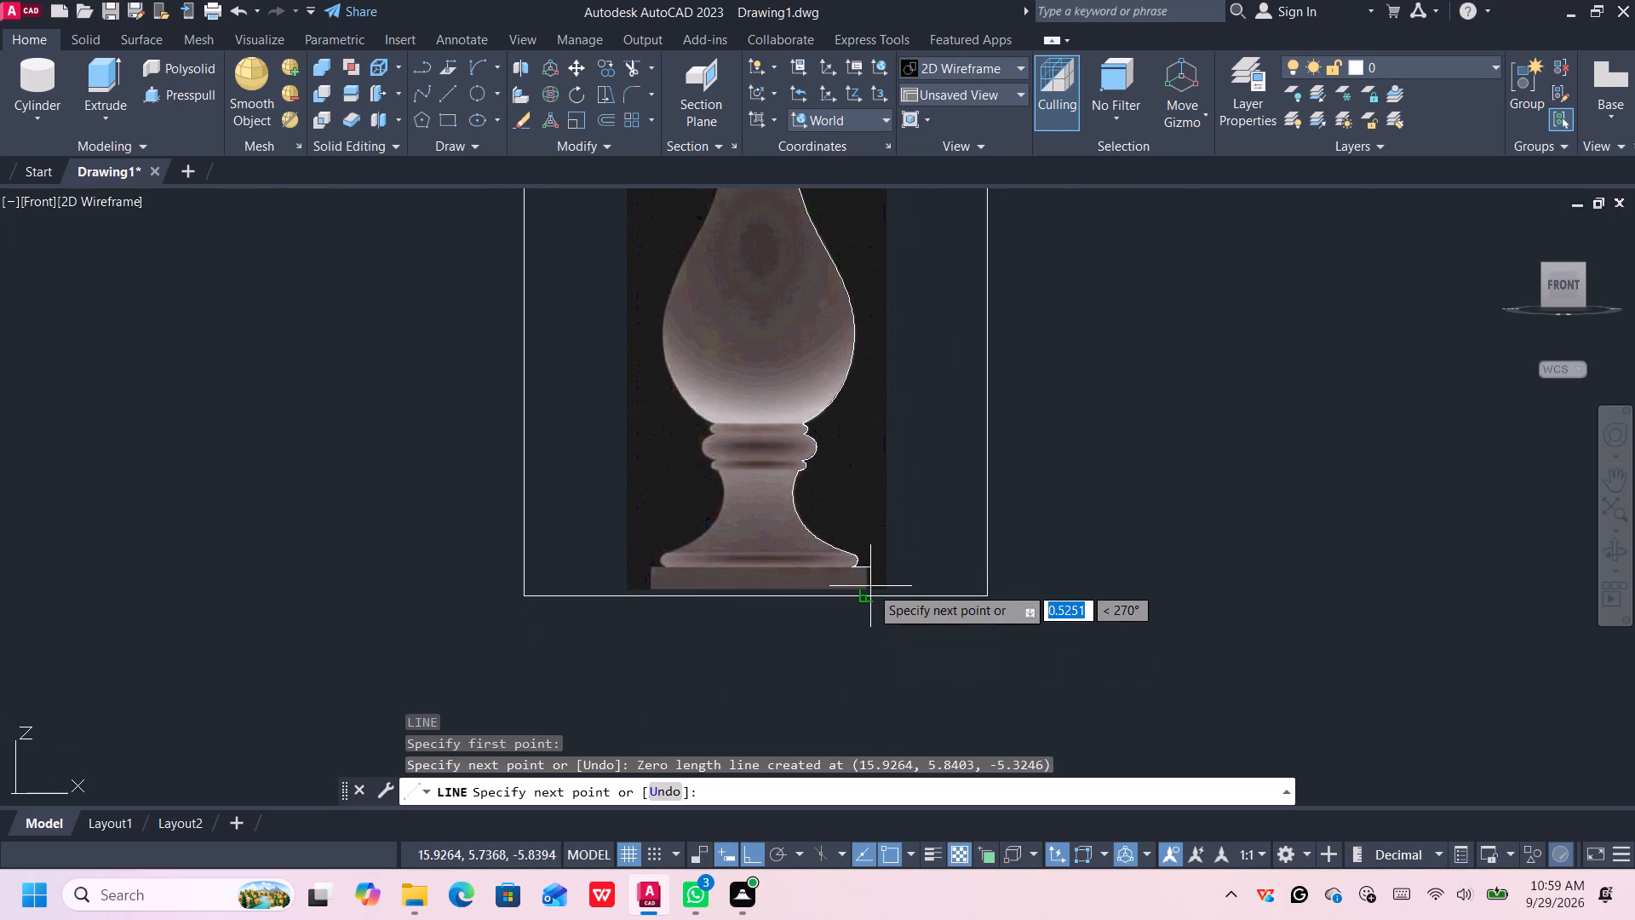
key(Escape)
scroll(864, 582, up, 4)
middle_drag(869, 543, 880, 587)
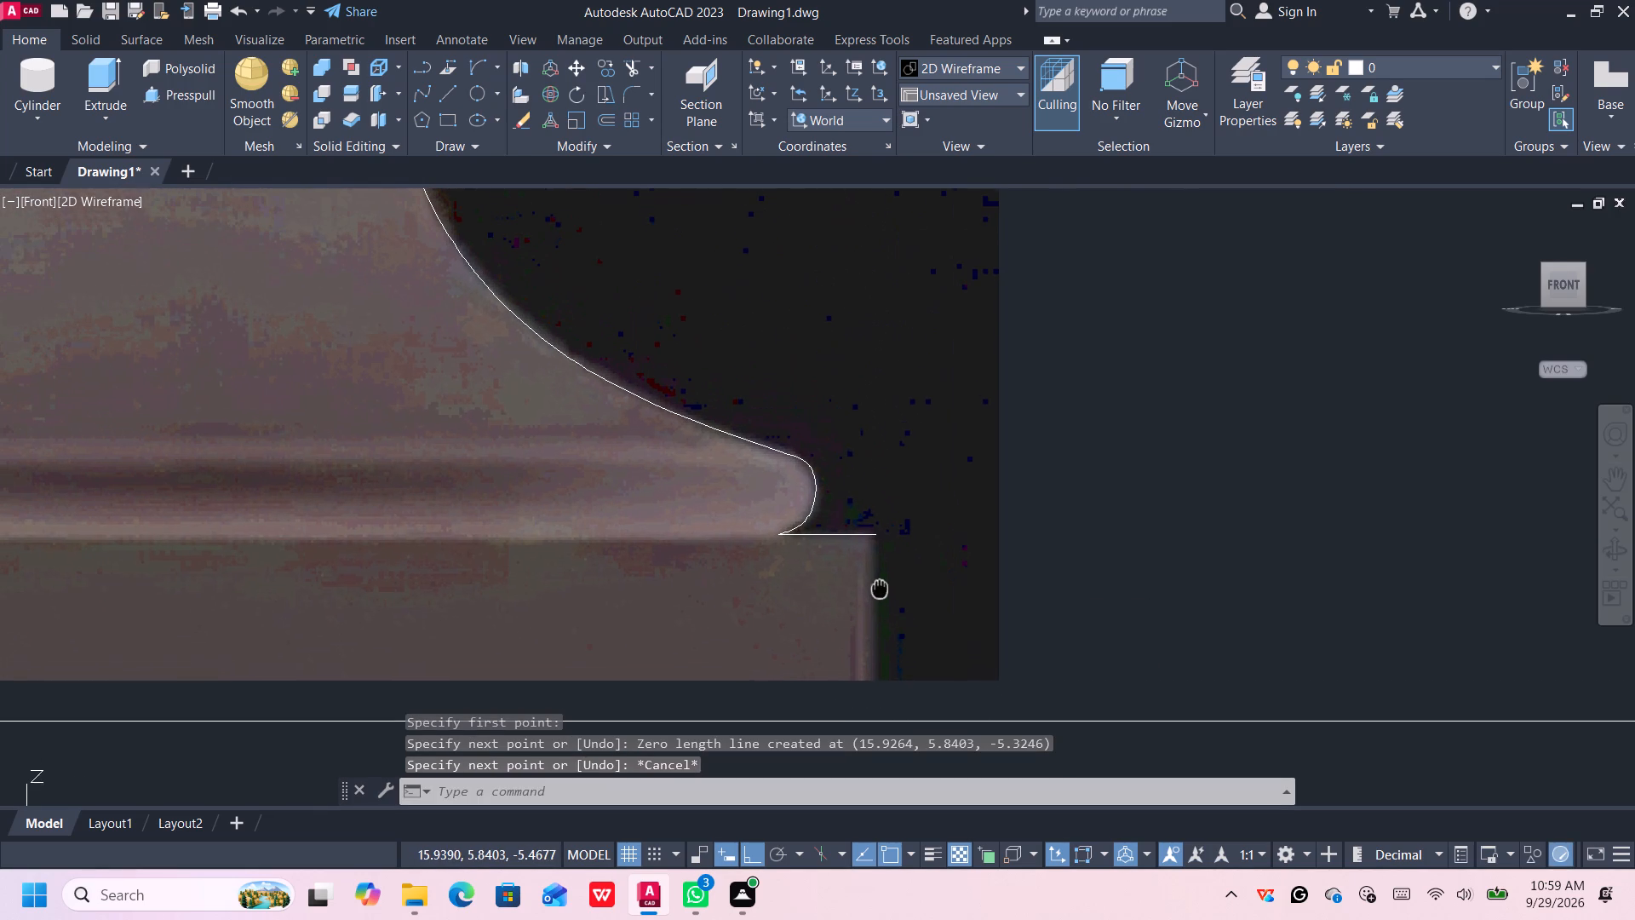
In the SW isometric view, draw the plinth's outer side line about 0.57 straight down from its top corner.
key(l)
key(Return)
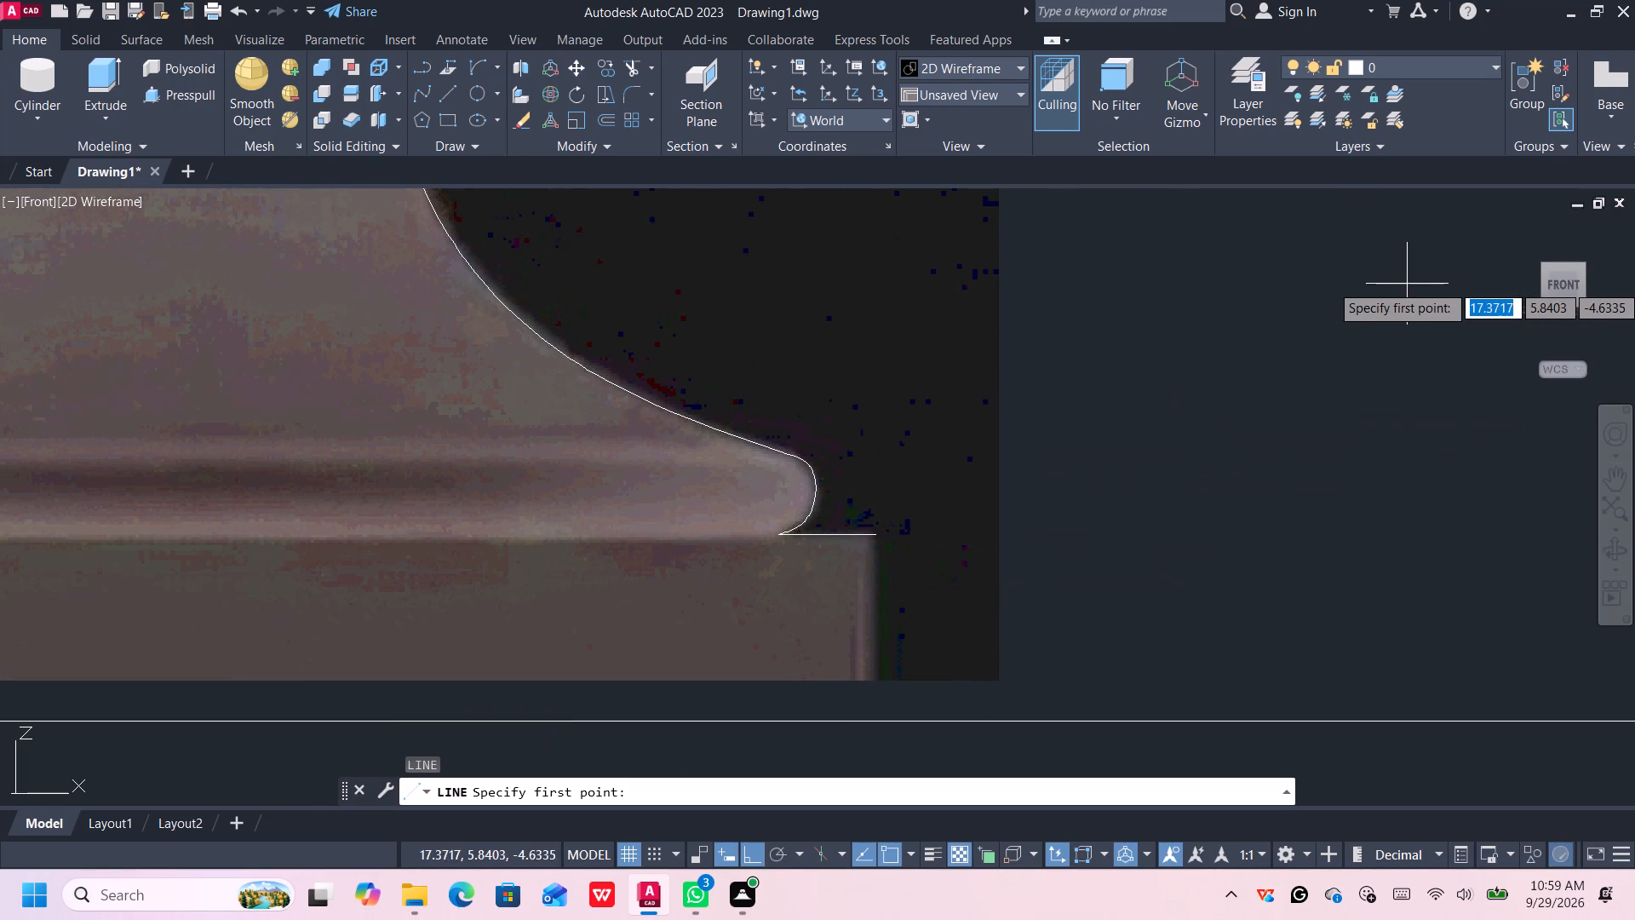
click(1544, 263)
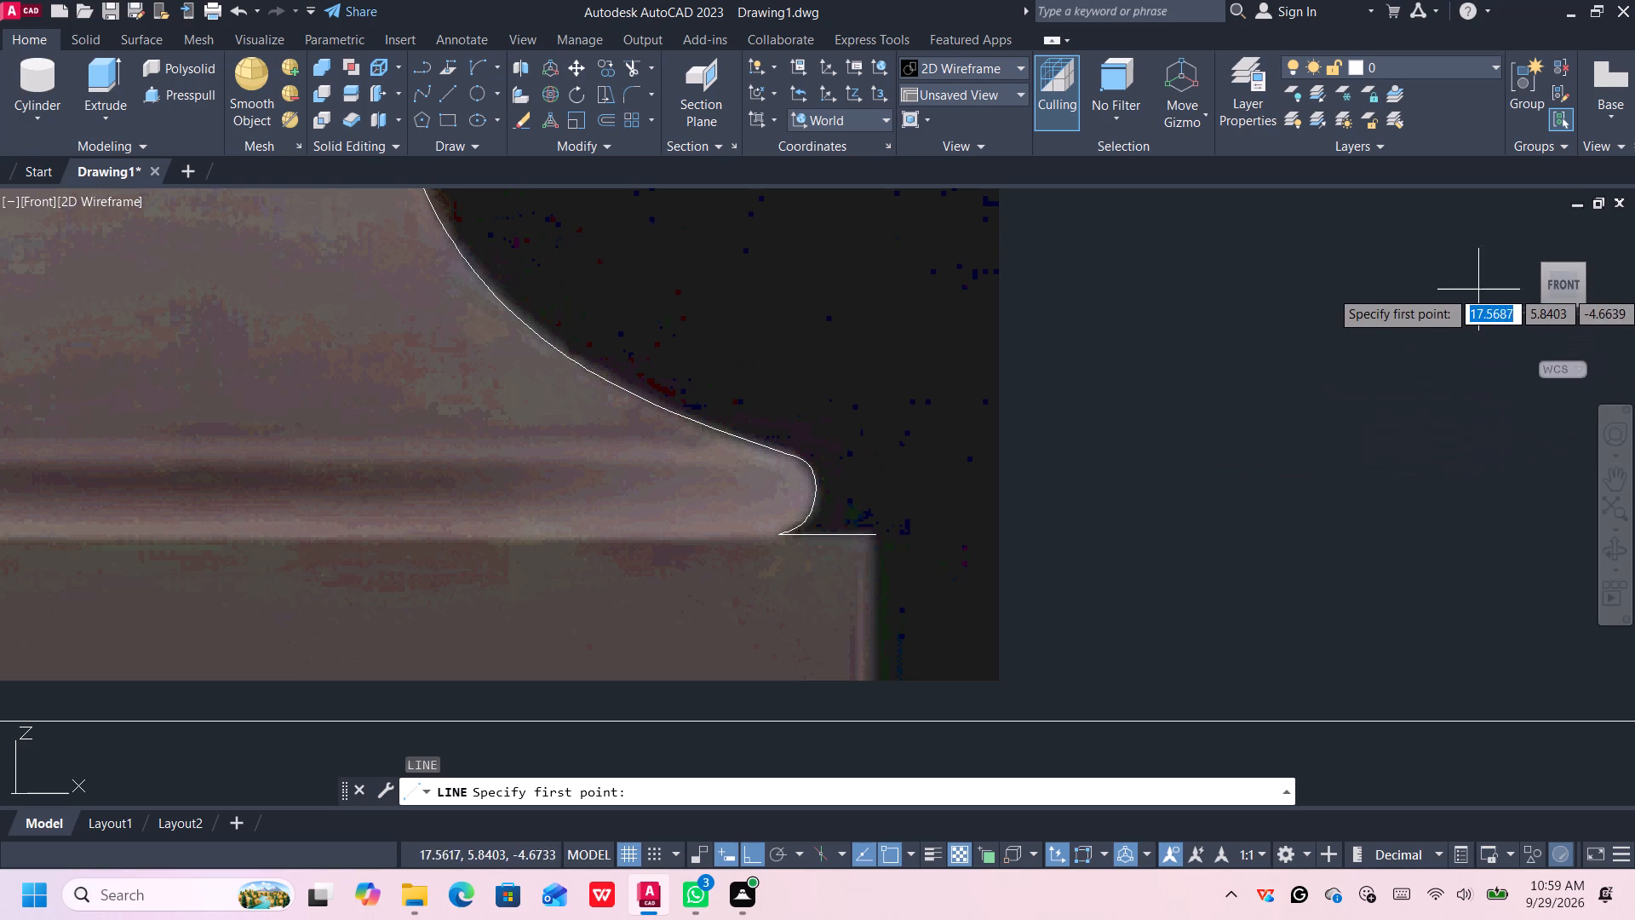
click(1546, 266)
scroll(896, 659, up, 4)
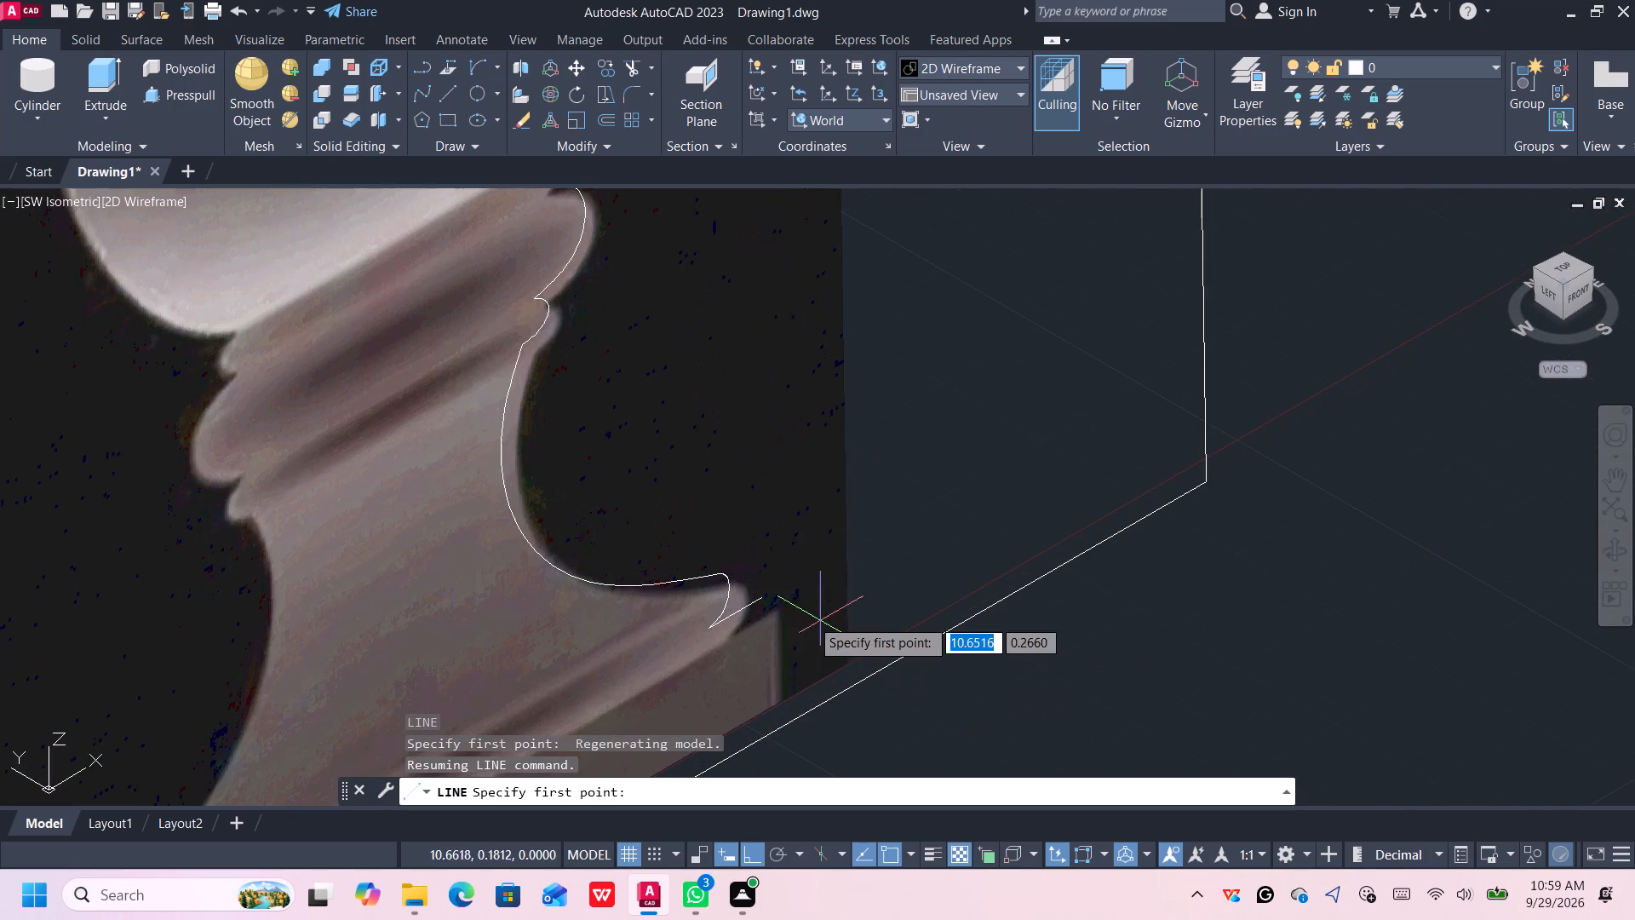
click(762, 602)
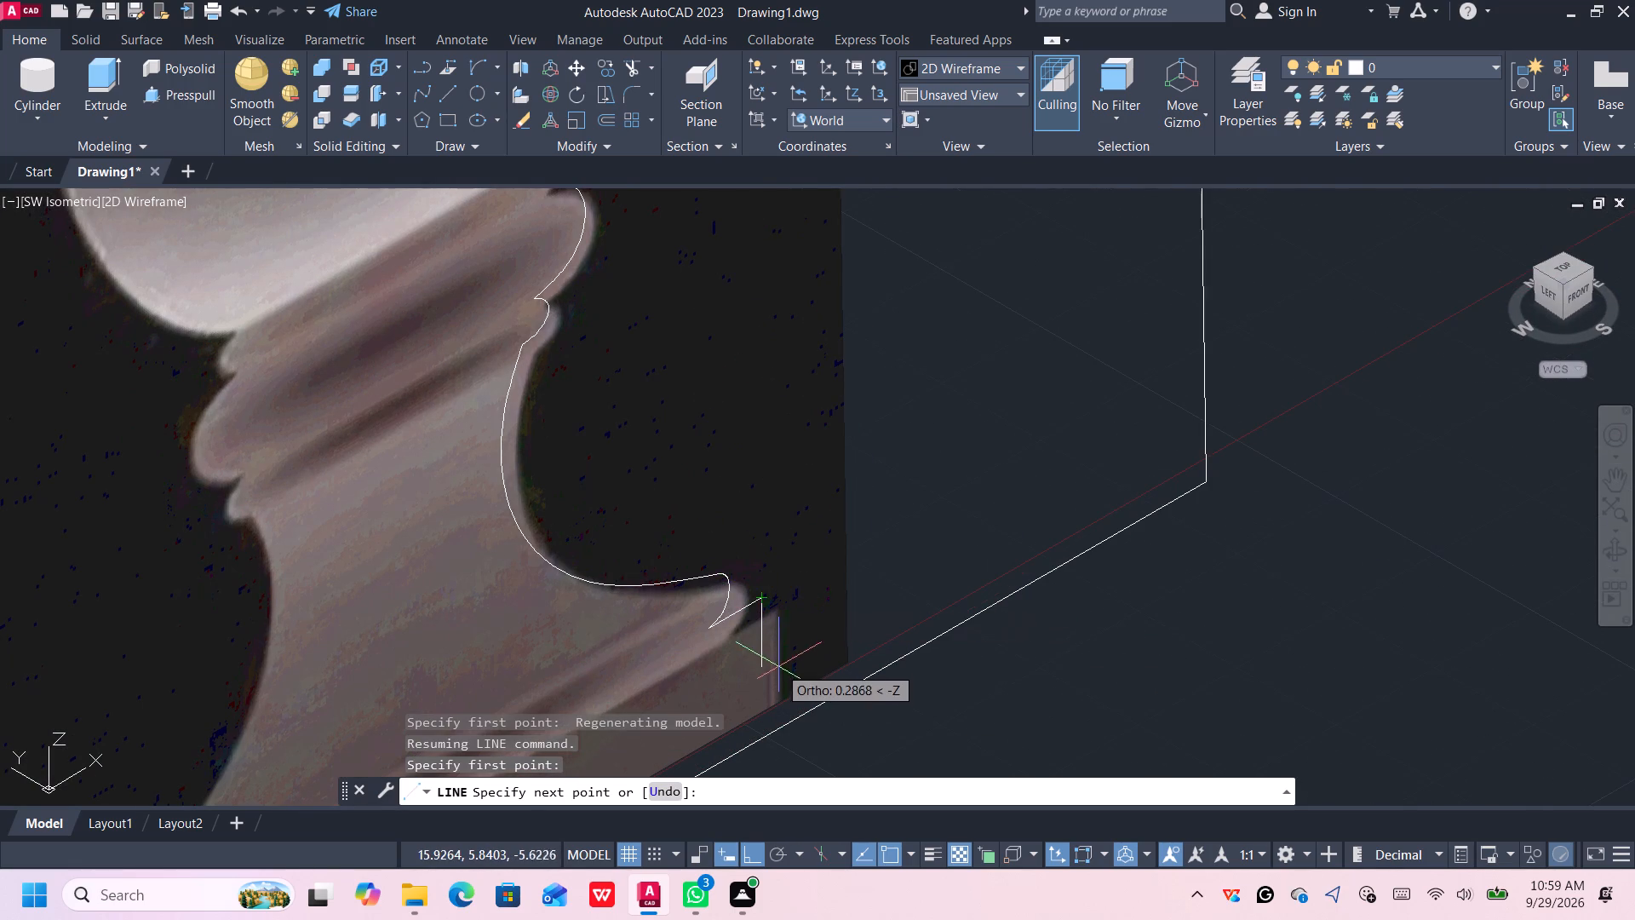
scroll(767, 690, down, 2)
middle_drag(767, 687, 762, 667)
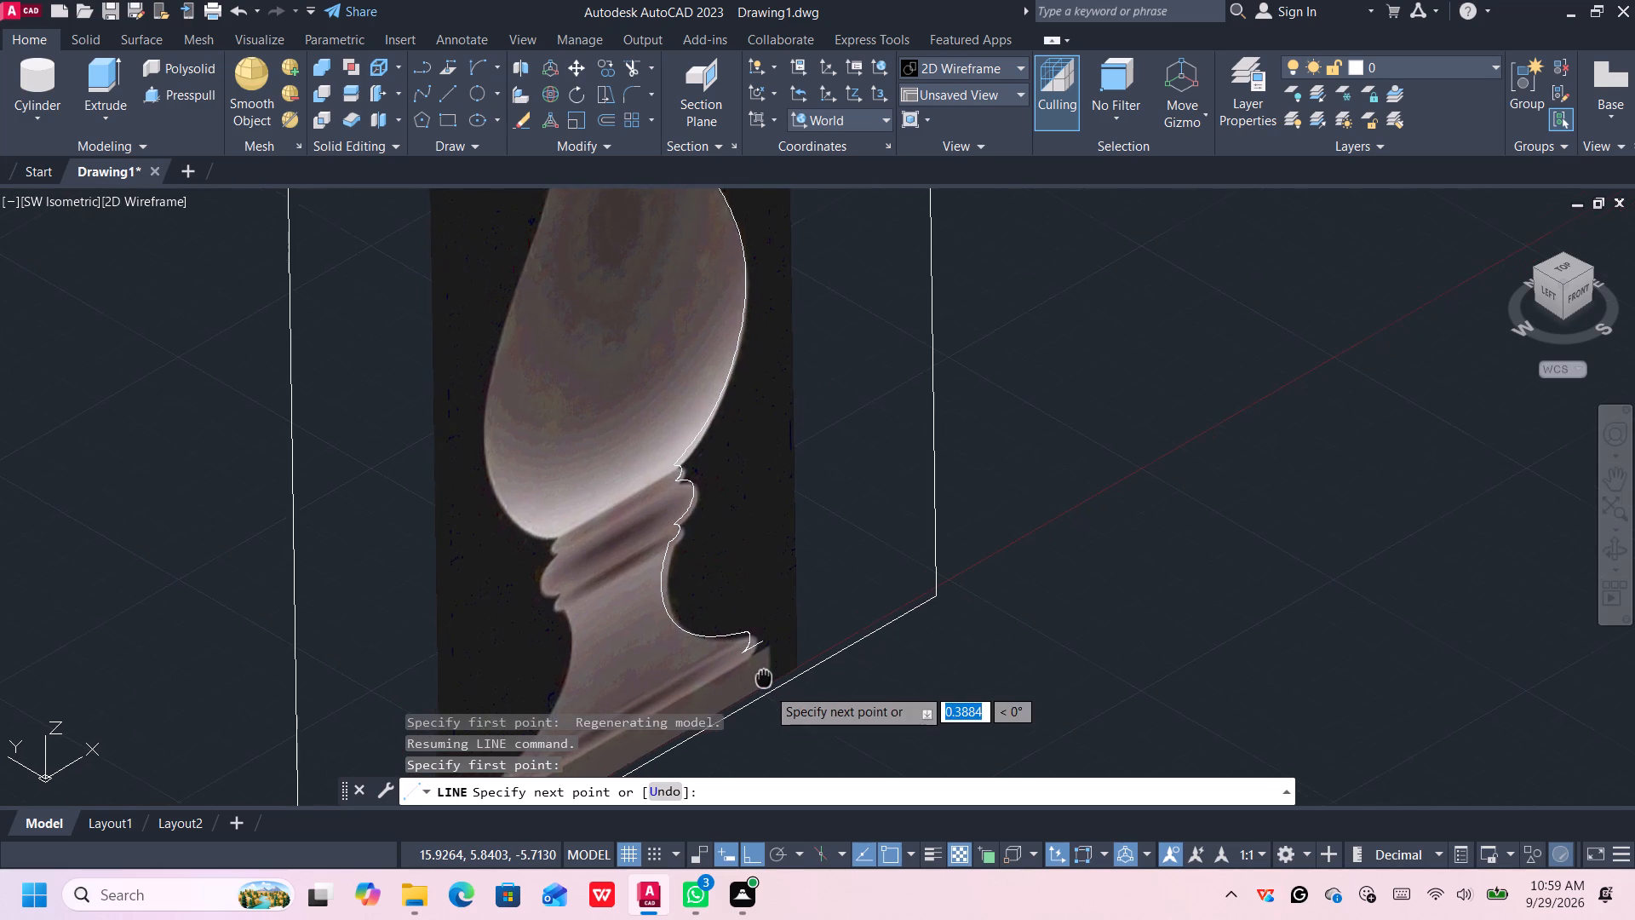
middle_drag(762, 667, 756, 642)
scroll(758, 647, up, 3)
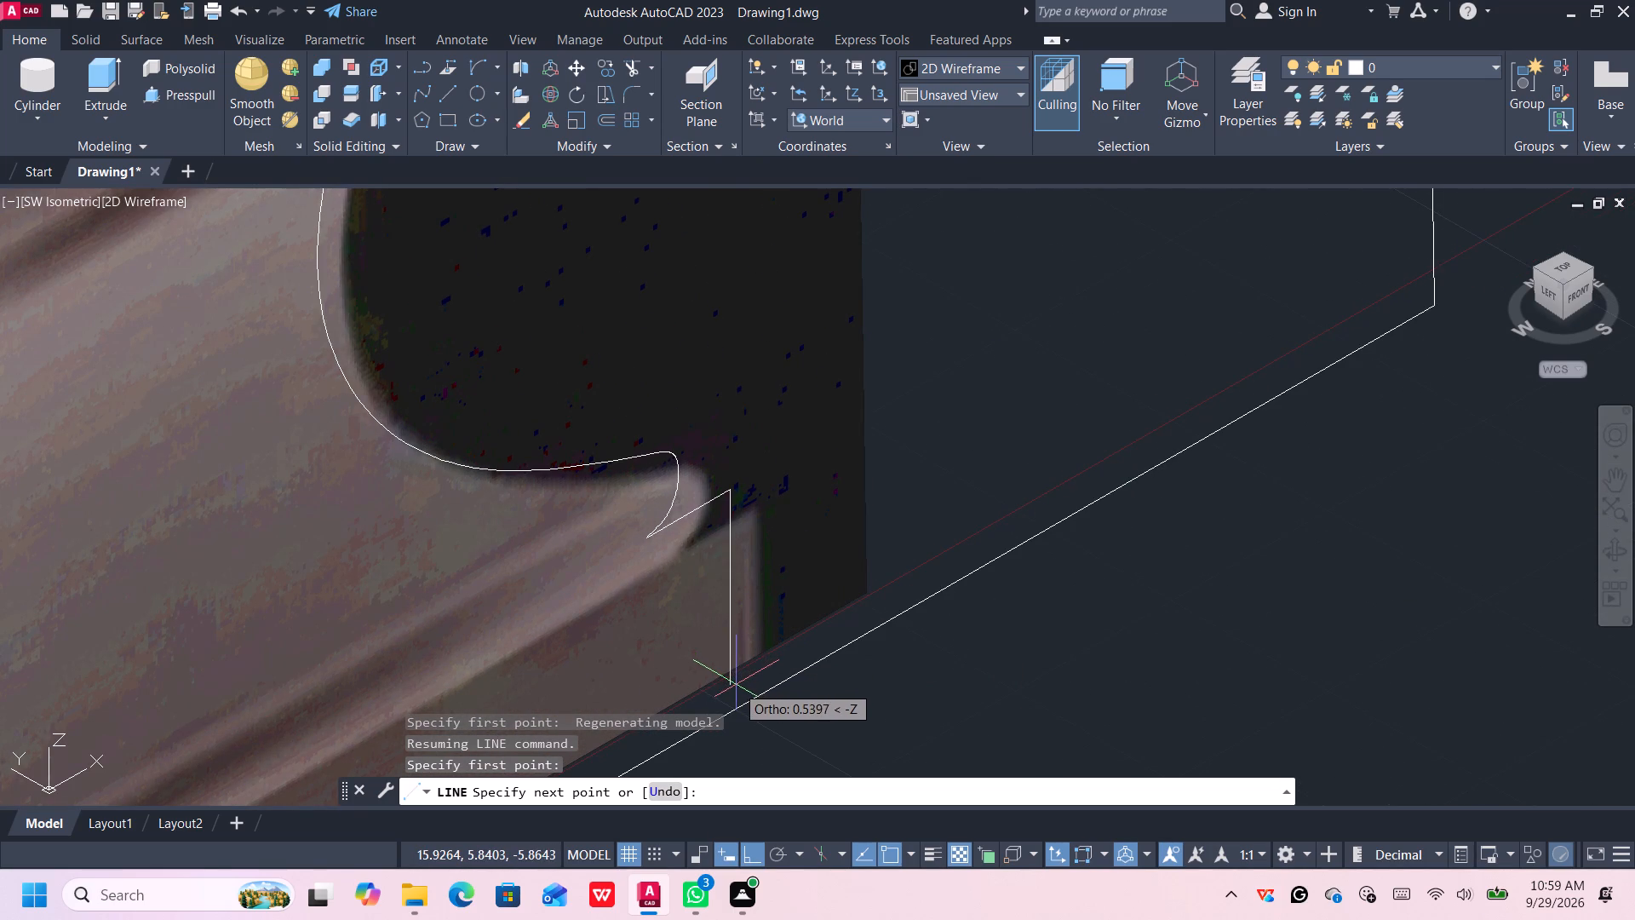
scroll(735, 685, up, 2)
scroll(721, 694, down, 1)
middle_drag(721, 697, 721, 696)
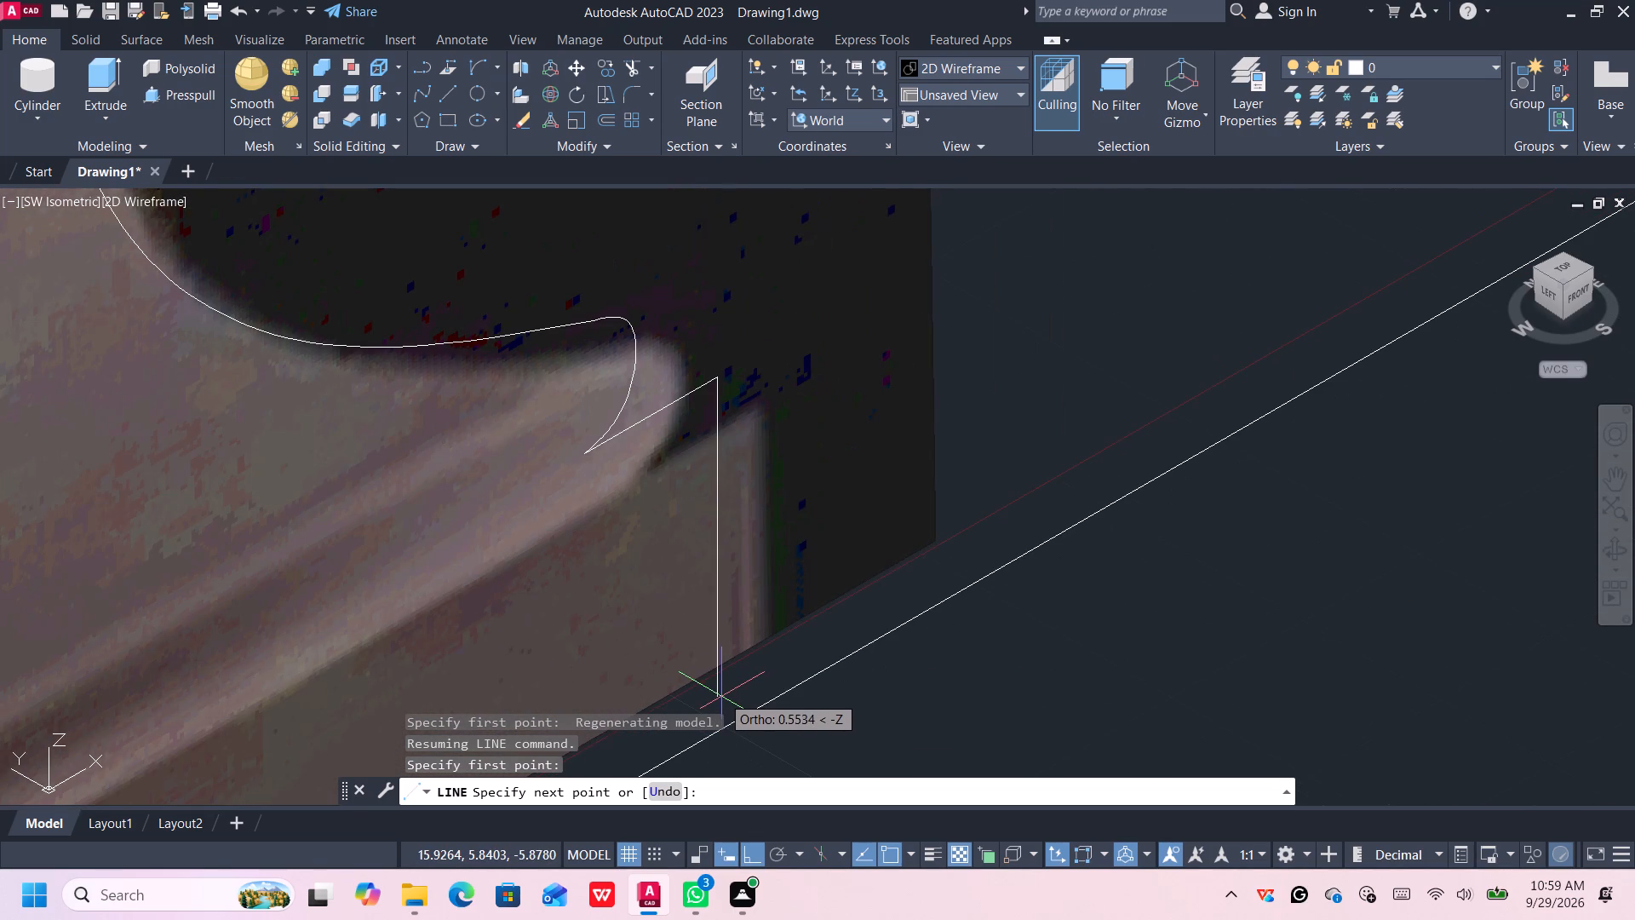
middle_drag(721, 696, 730, 608)
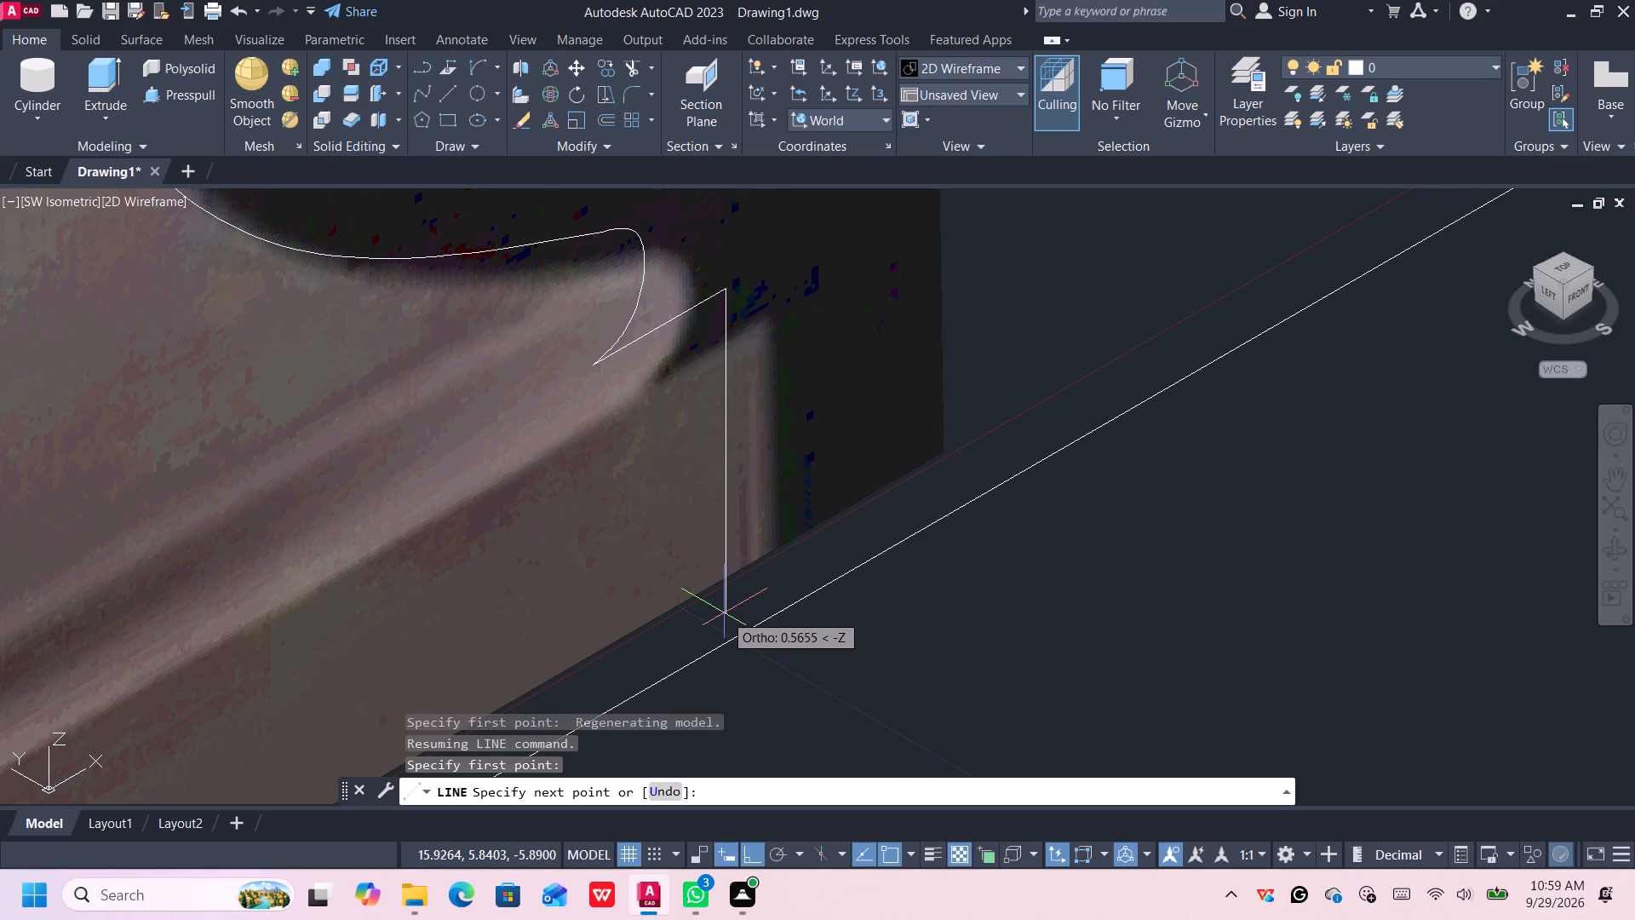
click(724, 613)
scroll(666, 637, down, 3)
middle_drag(663, 640, 664, 640)
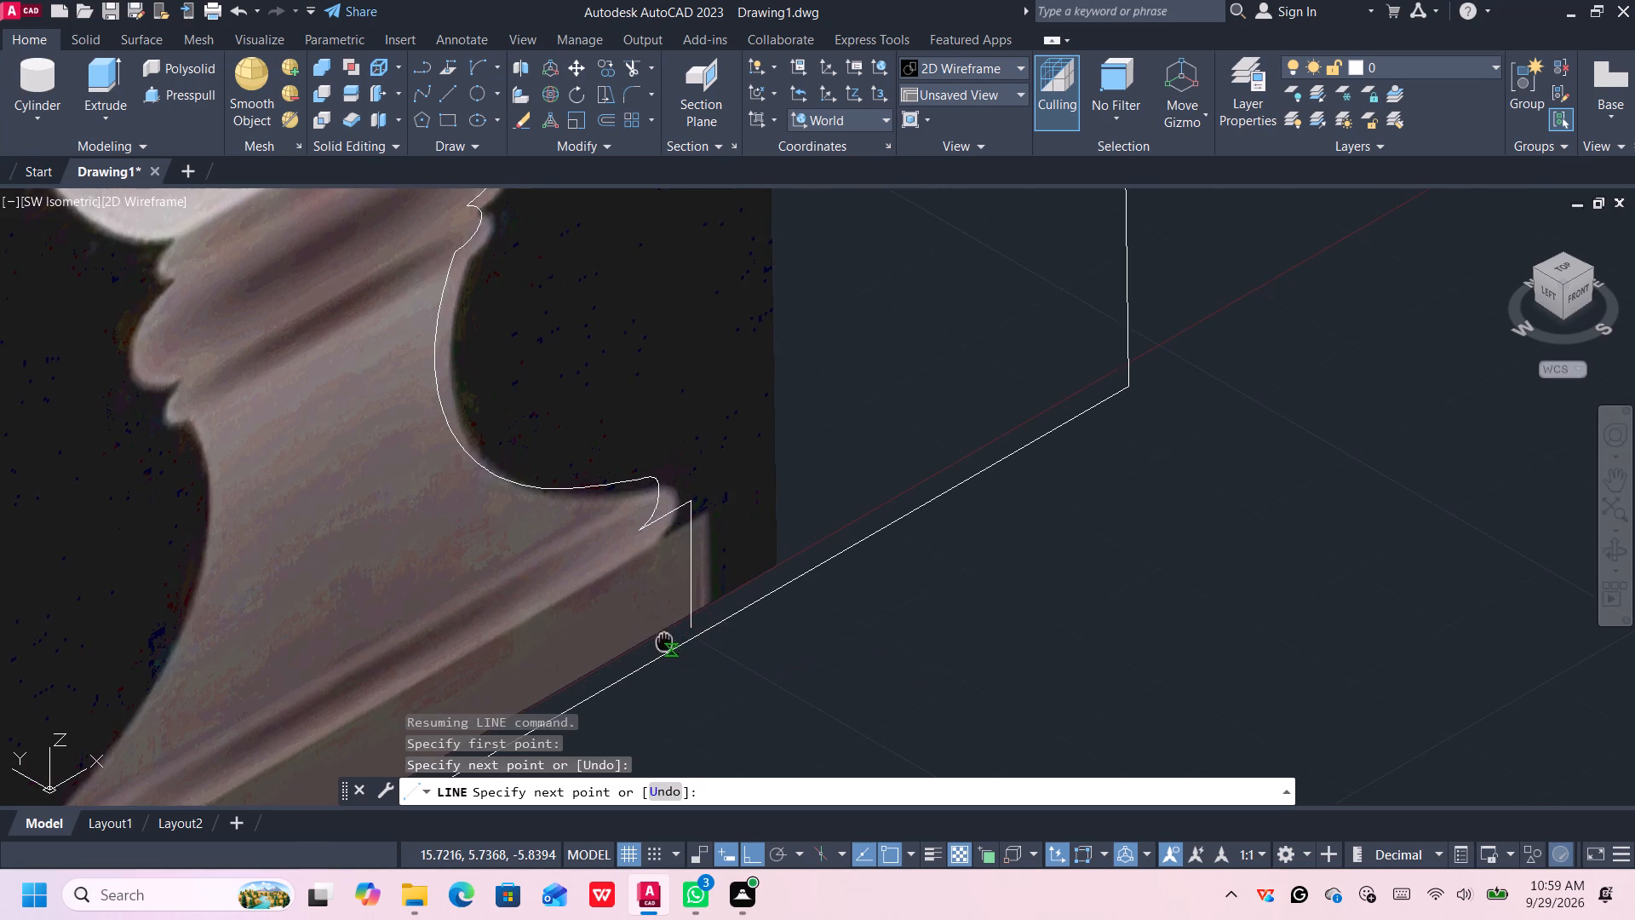
middle_drag(664, 640, 959, 408)
key(less)
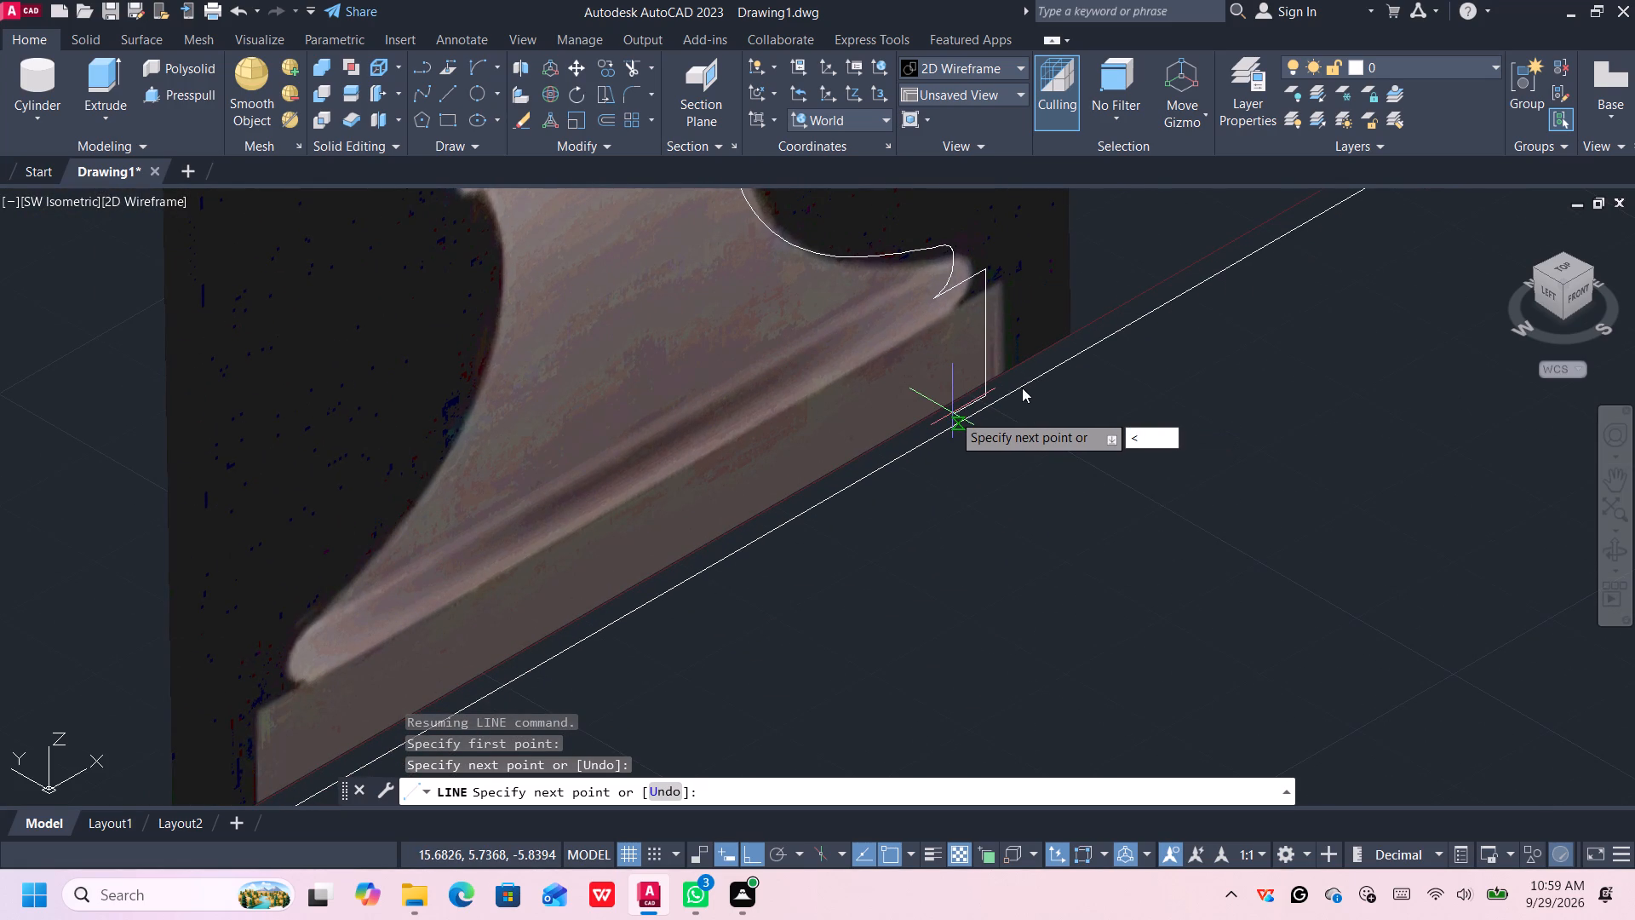
key(Escape)
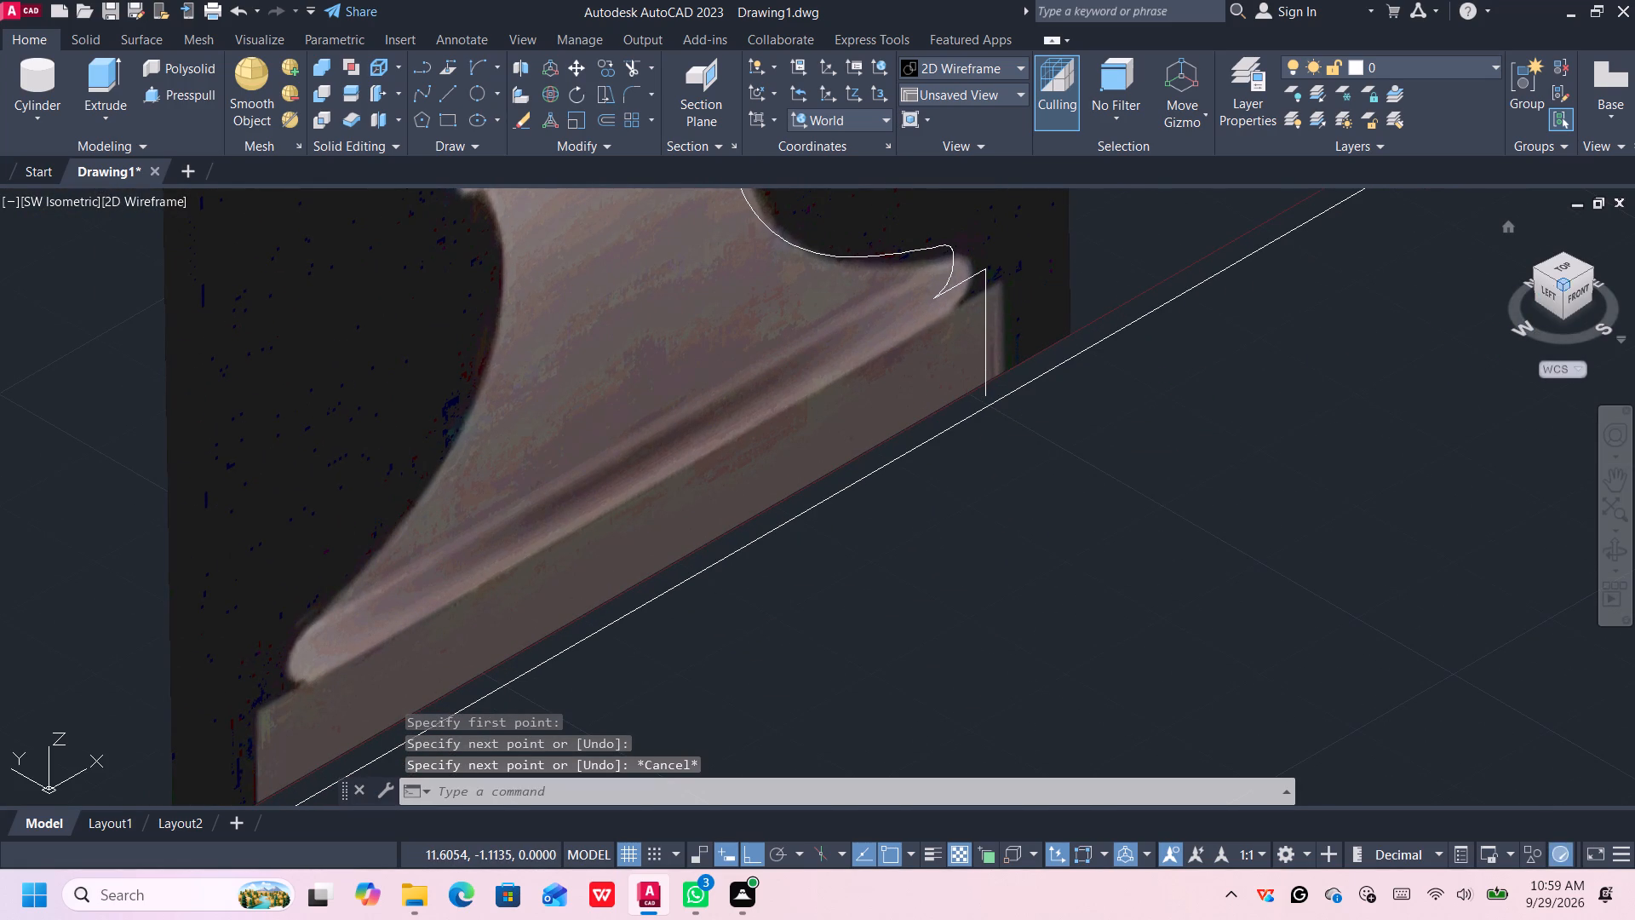
Return to the front view and stretch the side line's lower end up to the plinth's bottom edge in the underlay.
click(1577, 296)
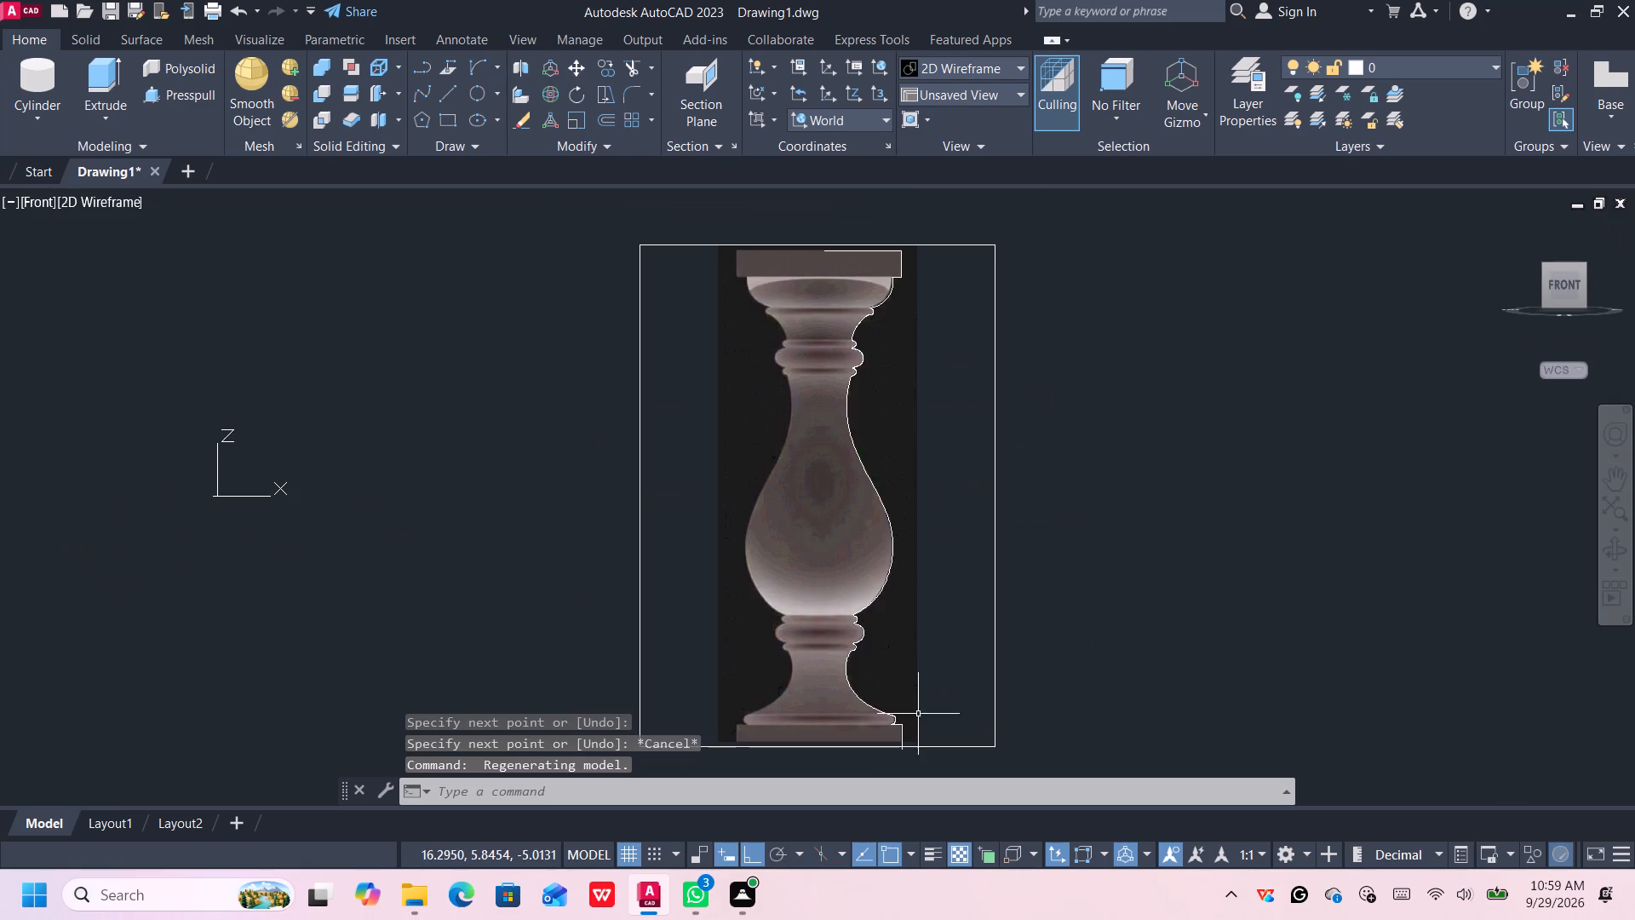
scroll(918, 727, up, 3)
middle_drag(910, 743, 975, 578)
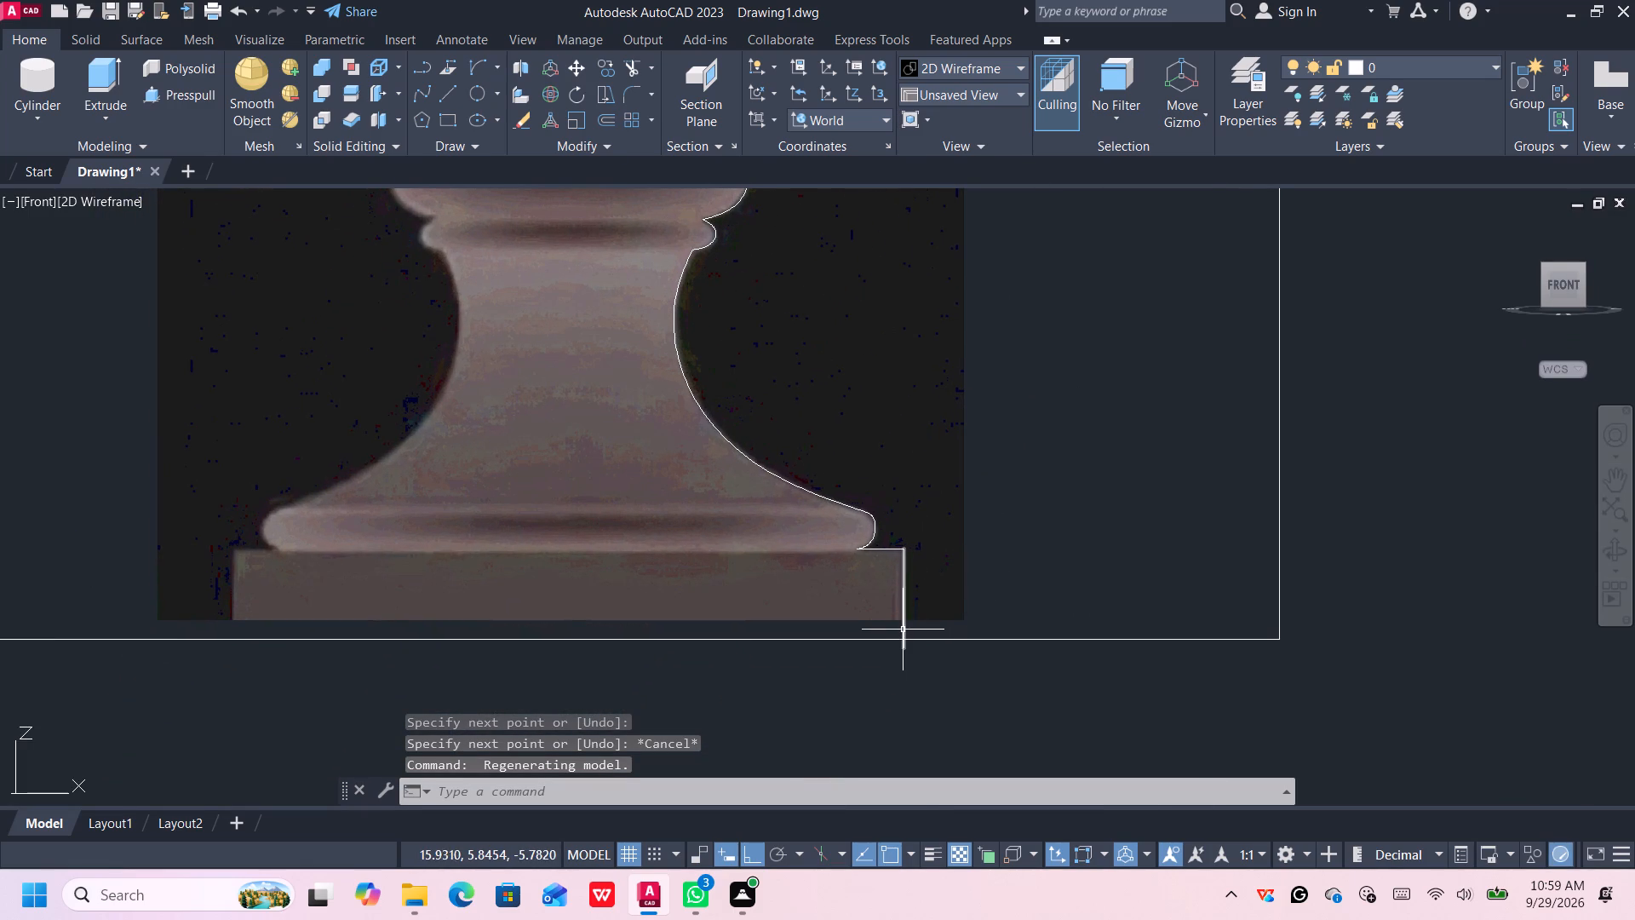
middle_click(904, 626)
click(904, 630)
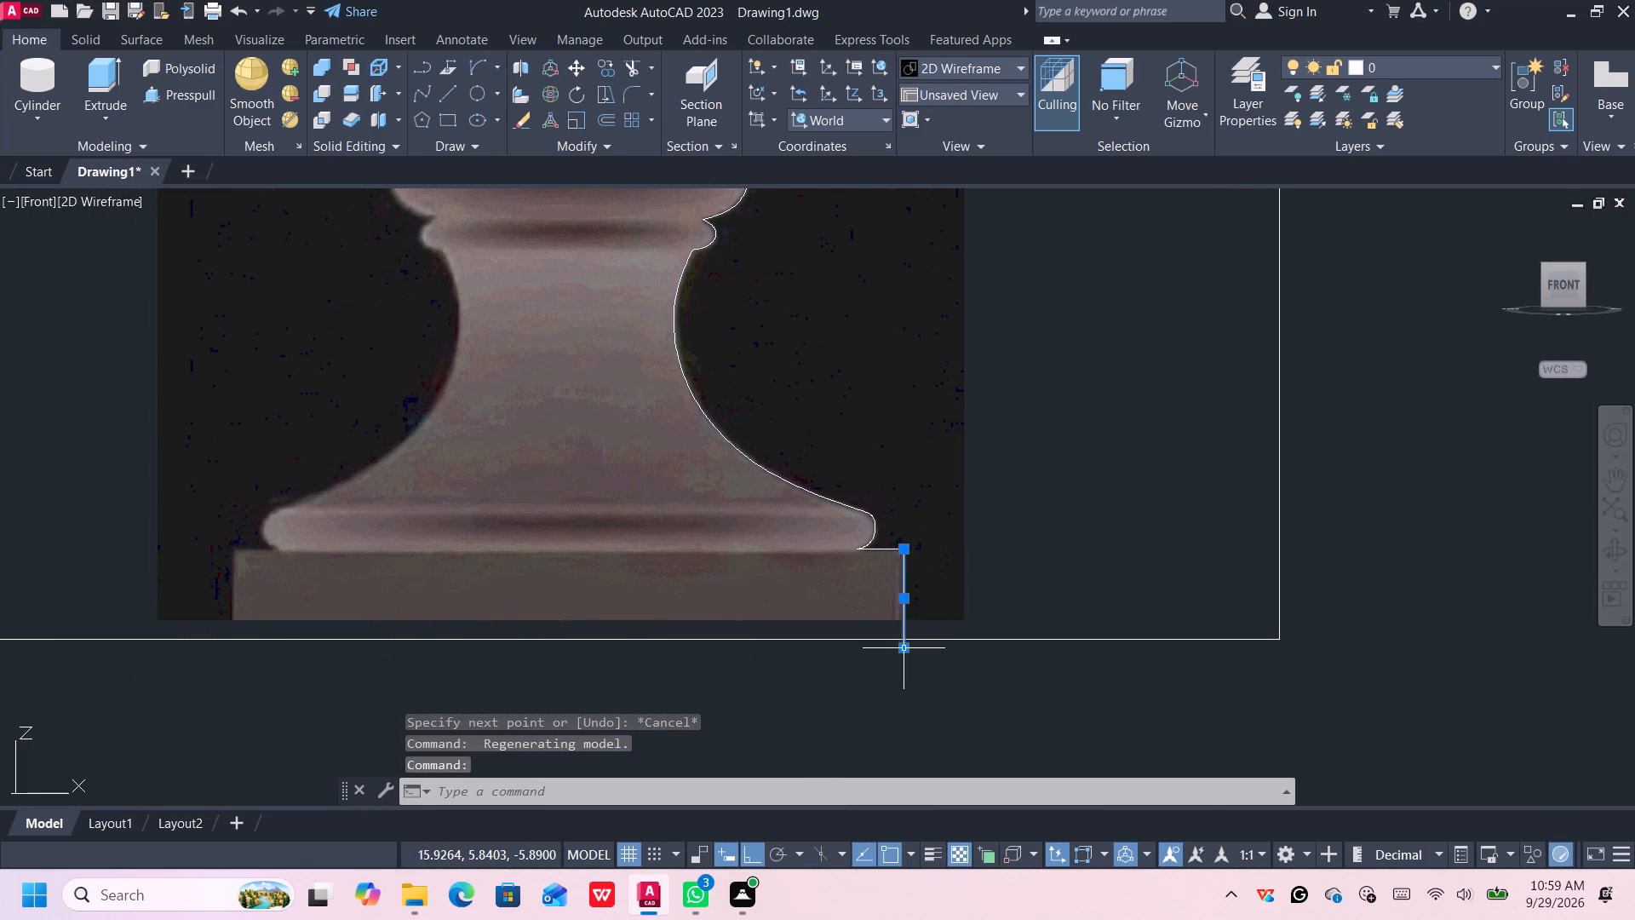
click(904, 647)
click(905, 621)
scroll(906, 622, up, 2)
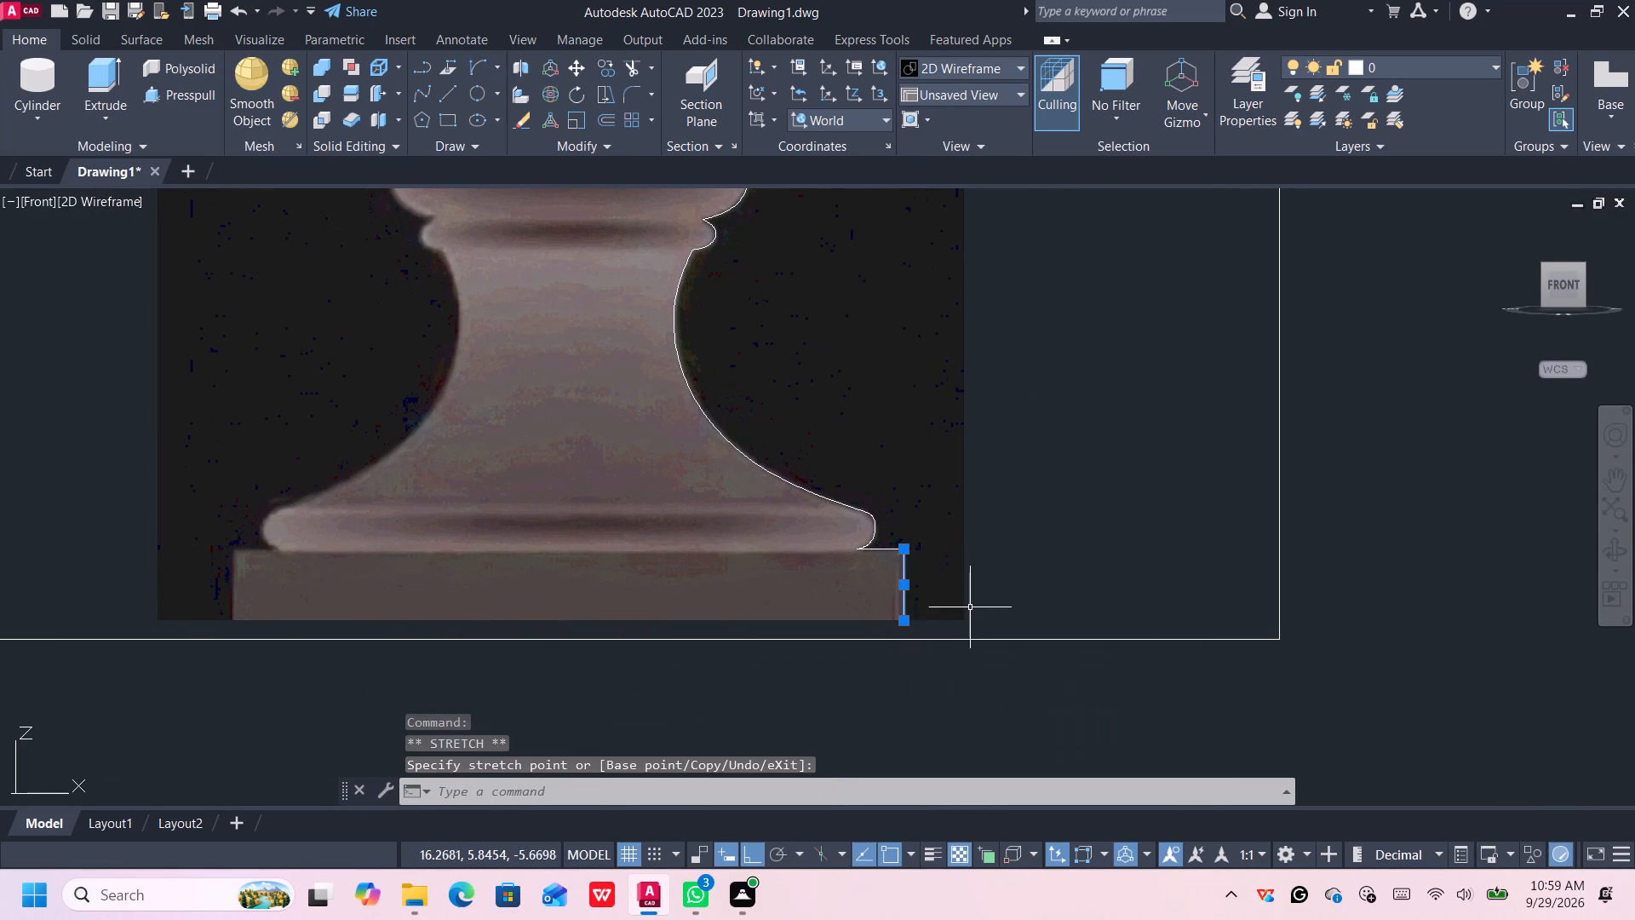
Draw the plinth's bottom line about 1.97 long from the side line's lower end horizontally inward to the baluster's centre.
middle_drag(970, 606, 1109, 605)
key(Escape)
scroll(1056, 612, down, 1)
middle_drag(1056, 612, 1076, 605)
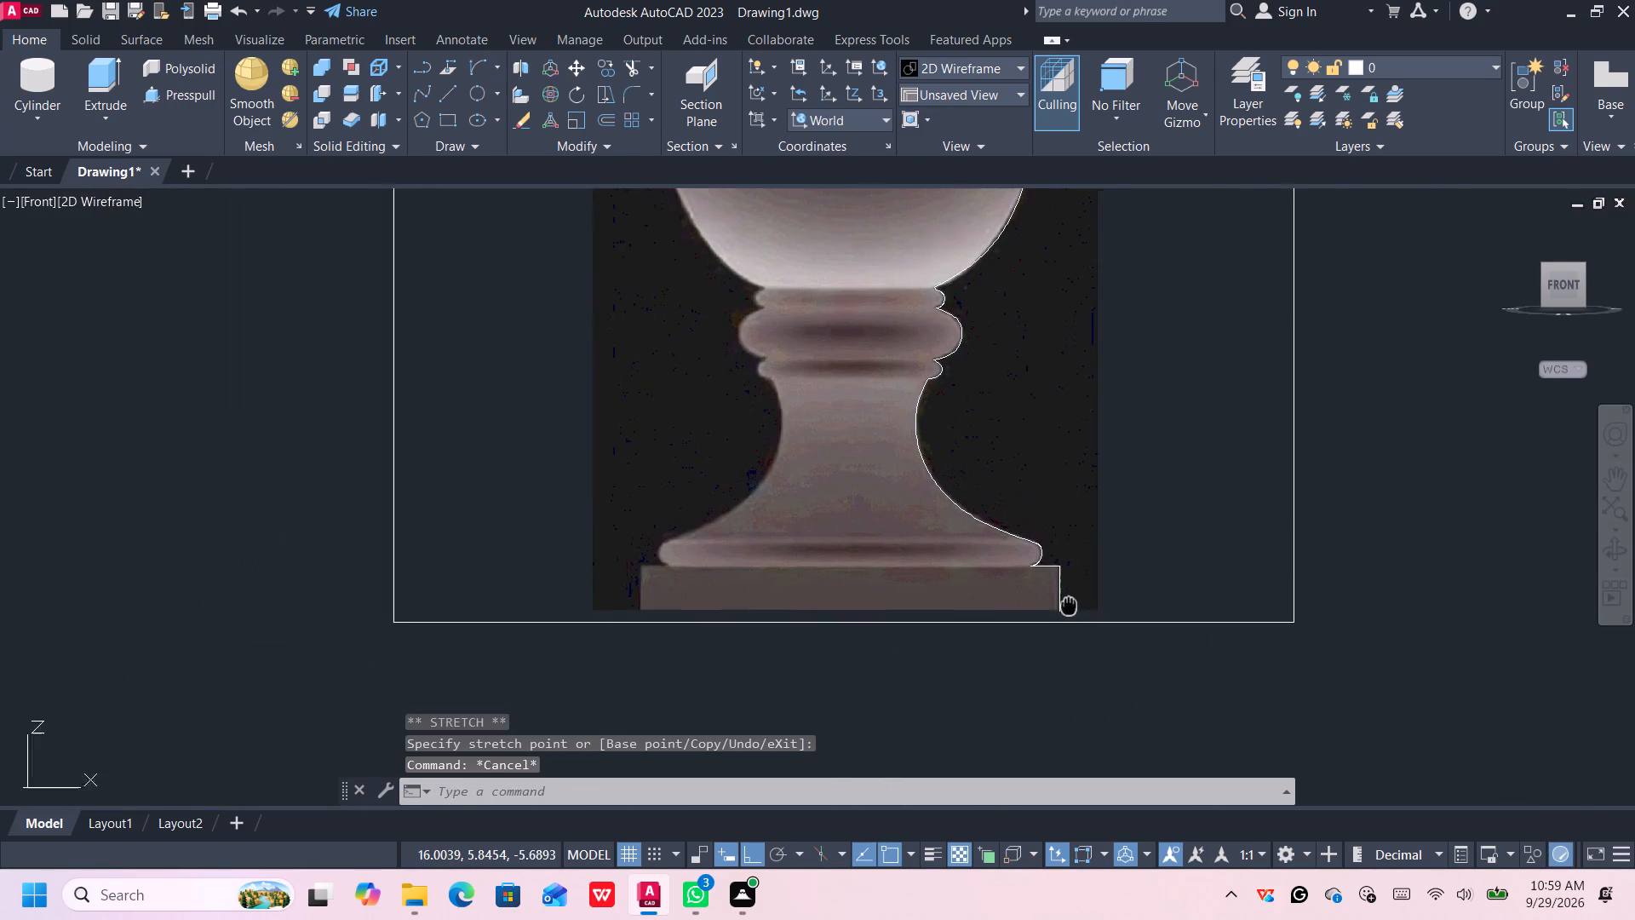
middle_drag(1076, 605, 1105, 604)
scroll(1116, 592, up, 1)
key(l)
key(Return)
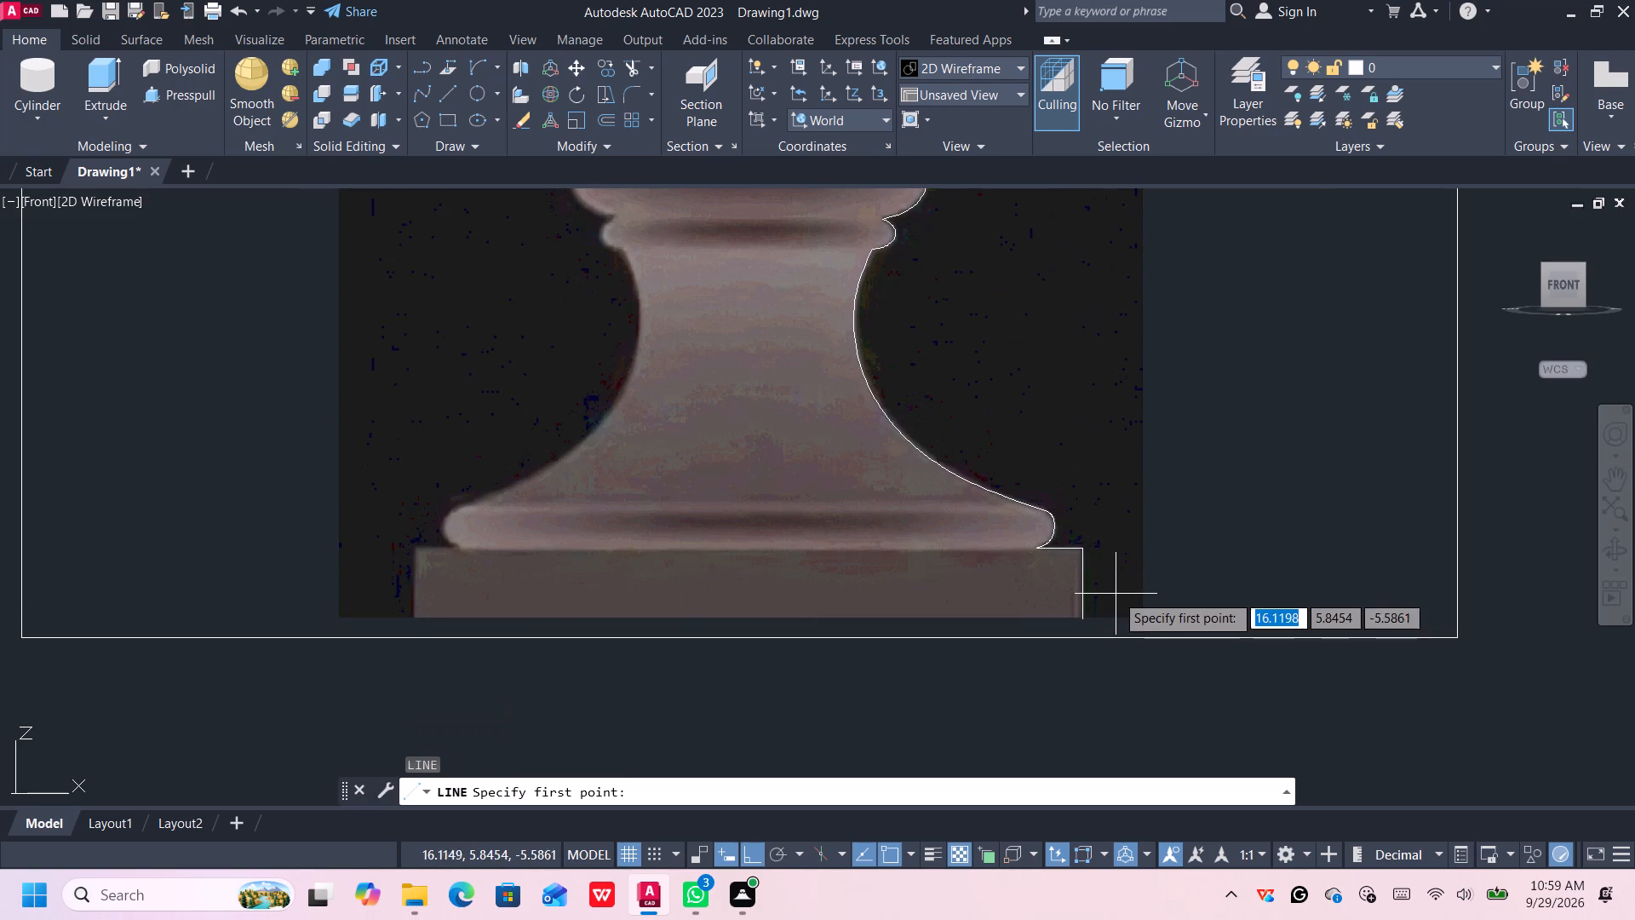
click(1084, 615)
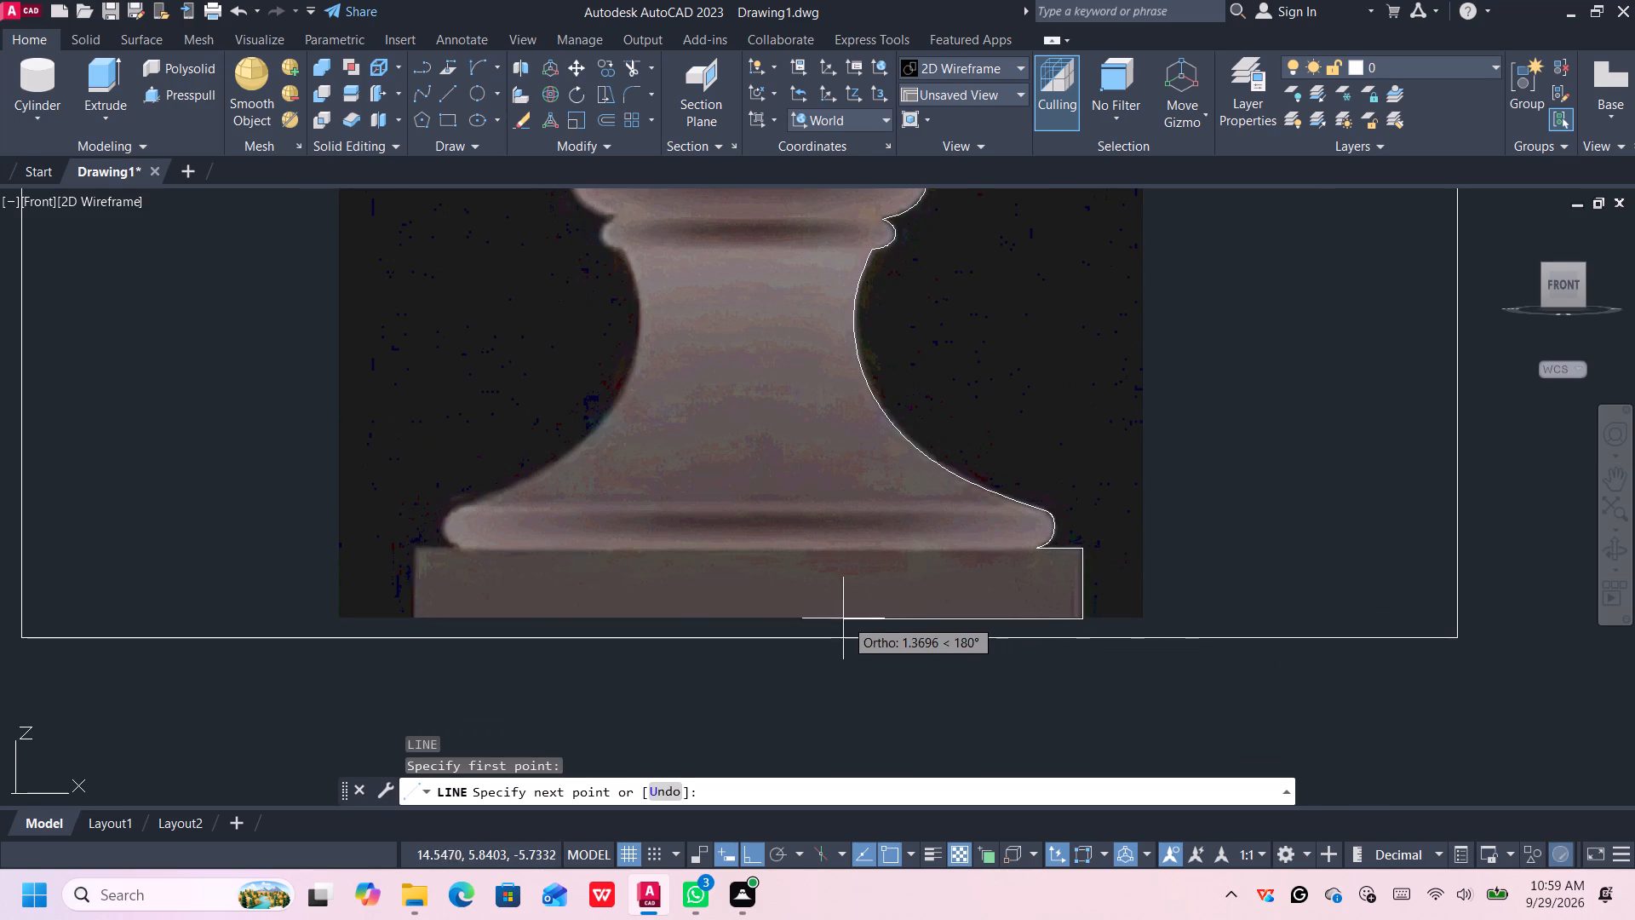
scroll(793, 620, down, 1)
scroll(783, 620, up, 3)
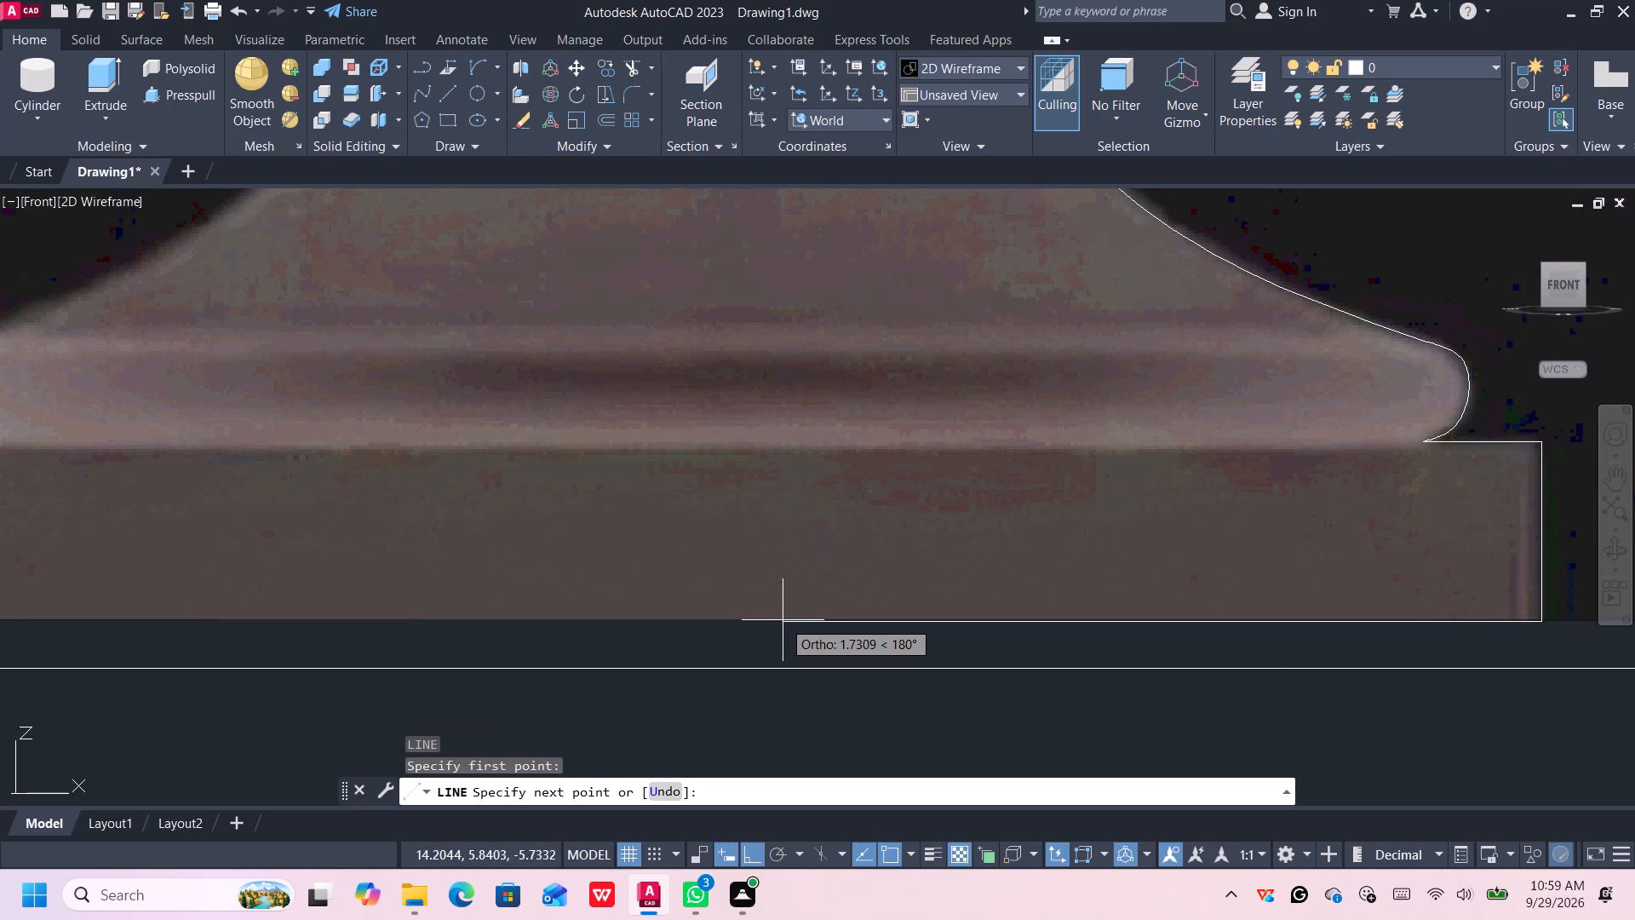
scroll(762, 623, down, 1)
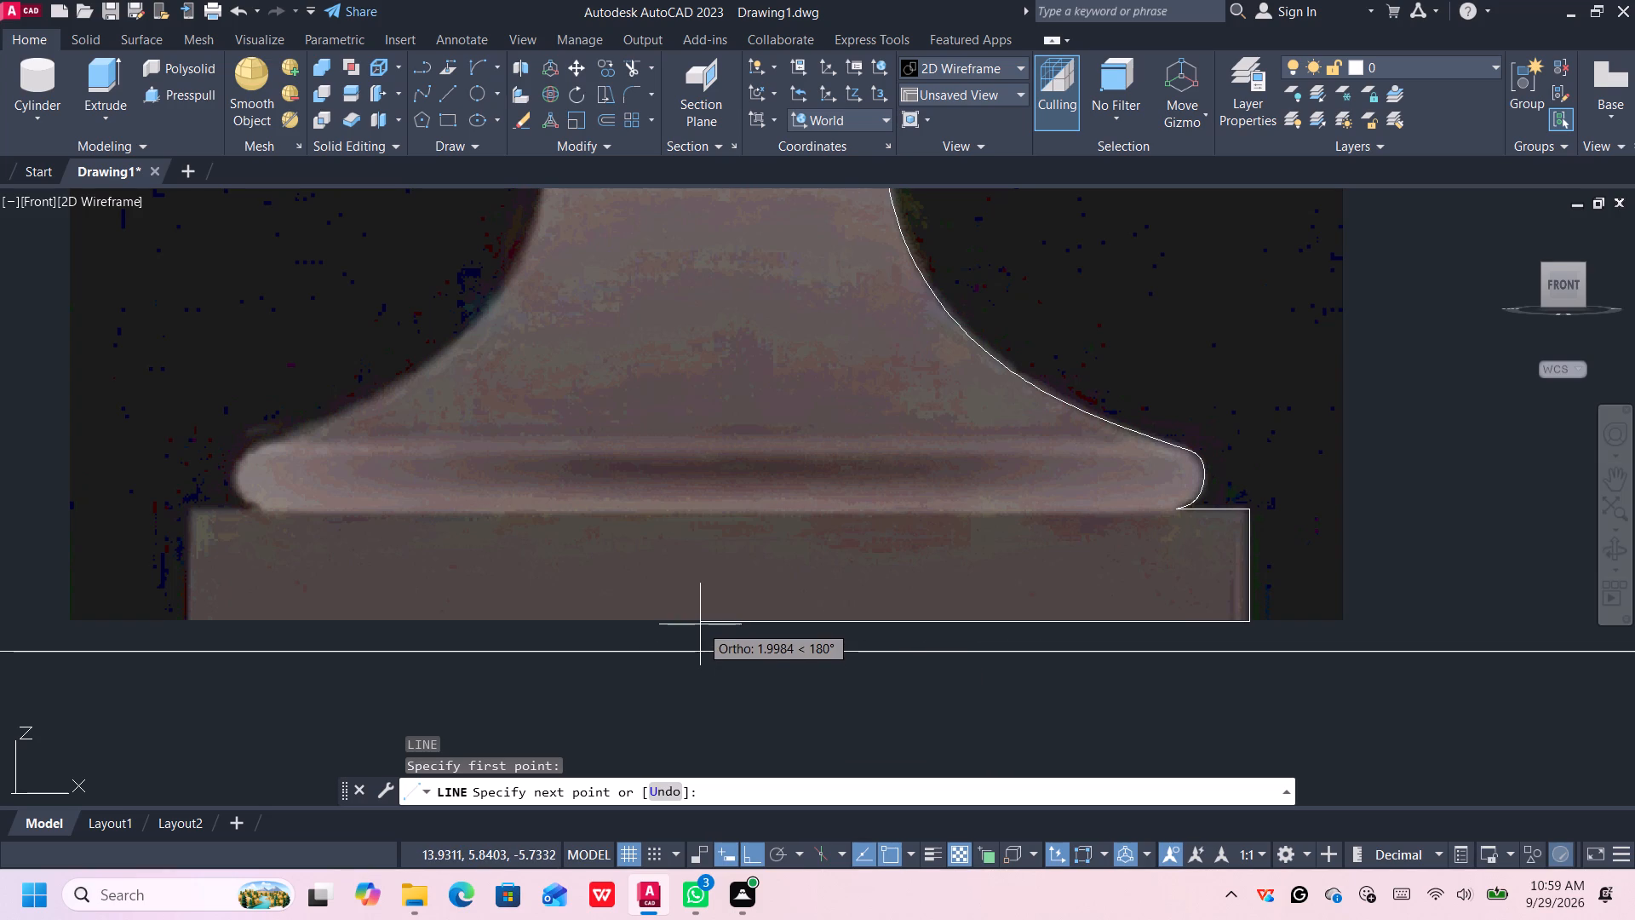
scroll(702, 620, up, 3)
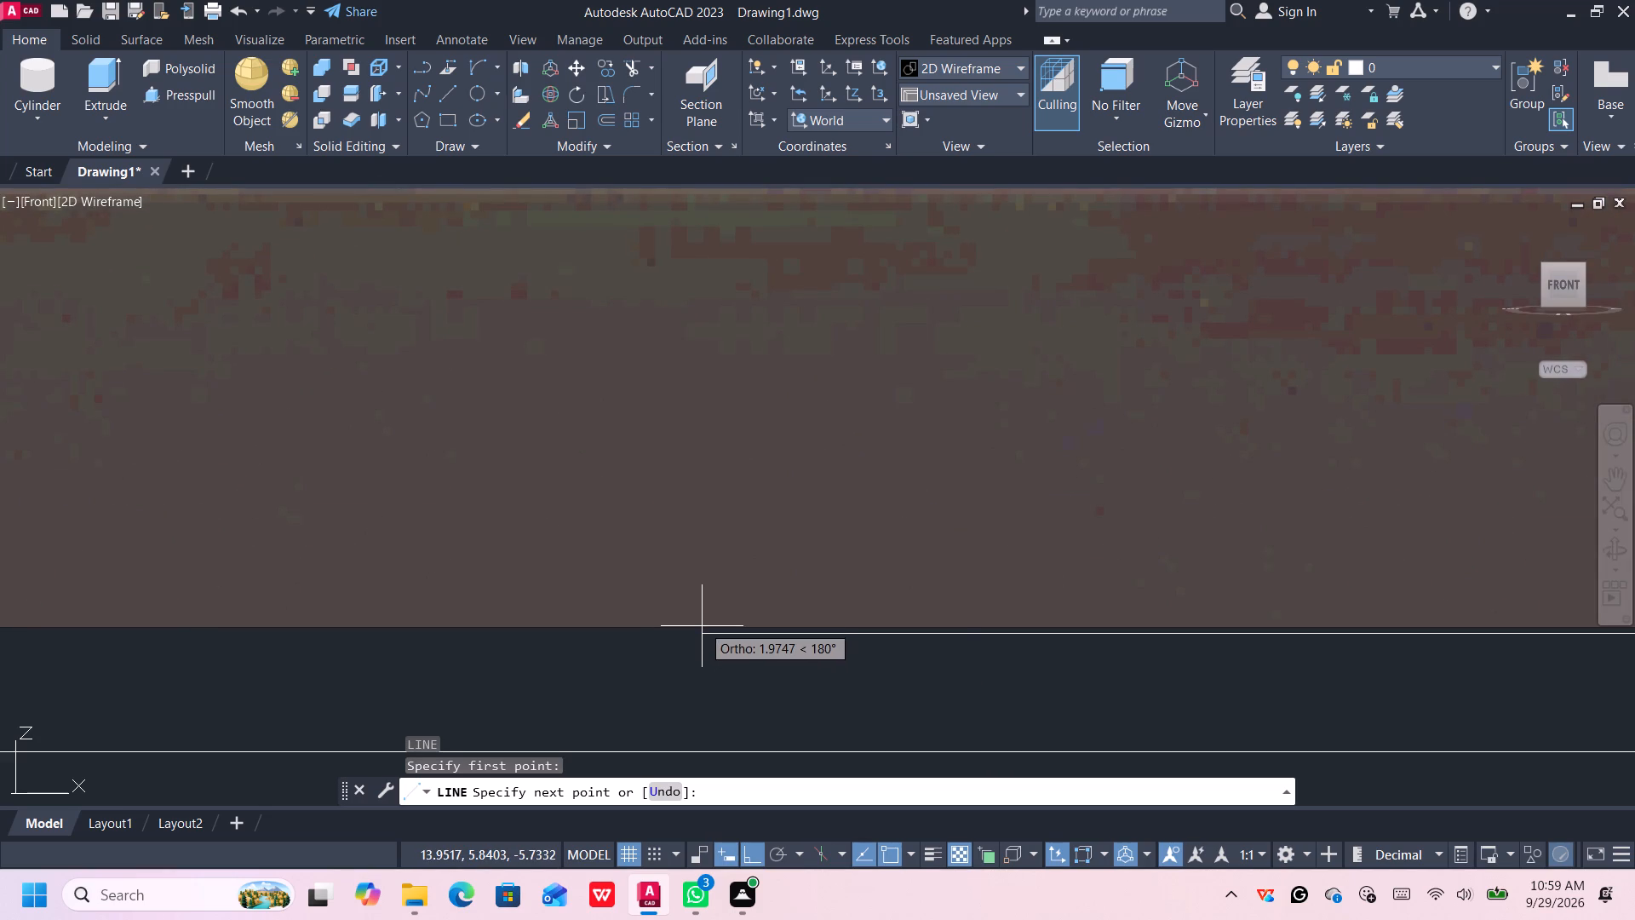
click(702, 626)
key(Escape)
In the SW isometric view, draw the centre axis line about 12.56 straight up from the plinth bottom line's inner end.
scroll(719, 618, down, 4)
scroll(829, 530, down, 3)
middle_drag(872, 474, 898, 625)
scroll(898, 601, down, 2)
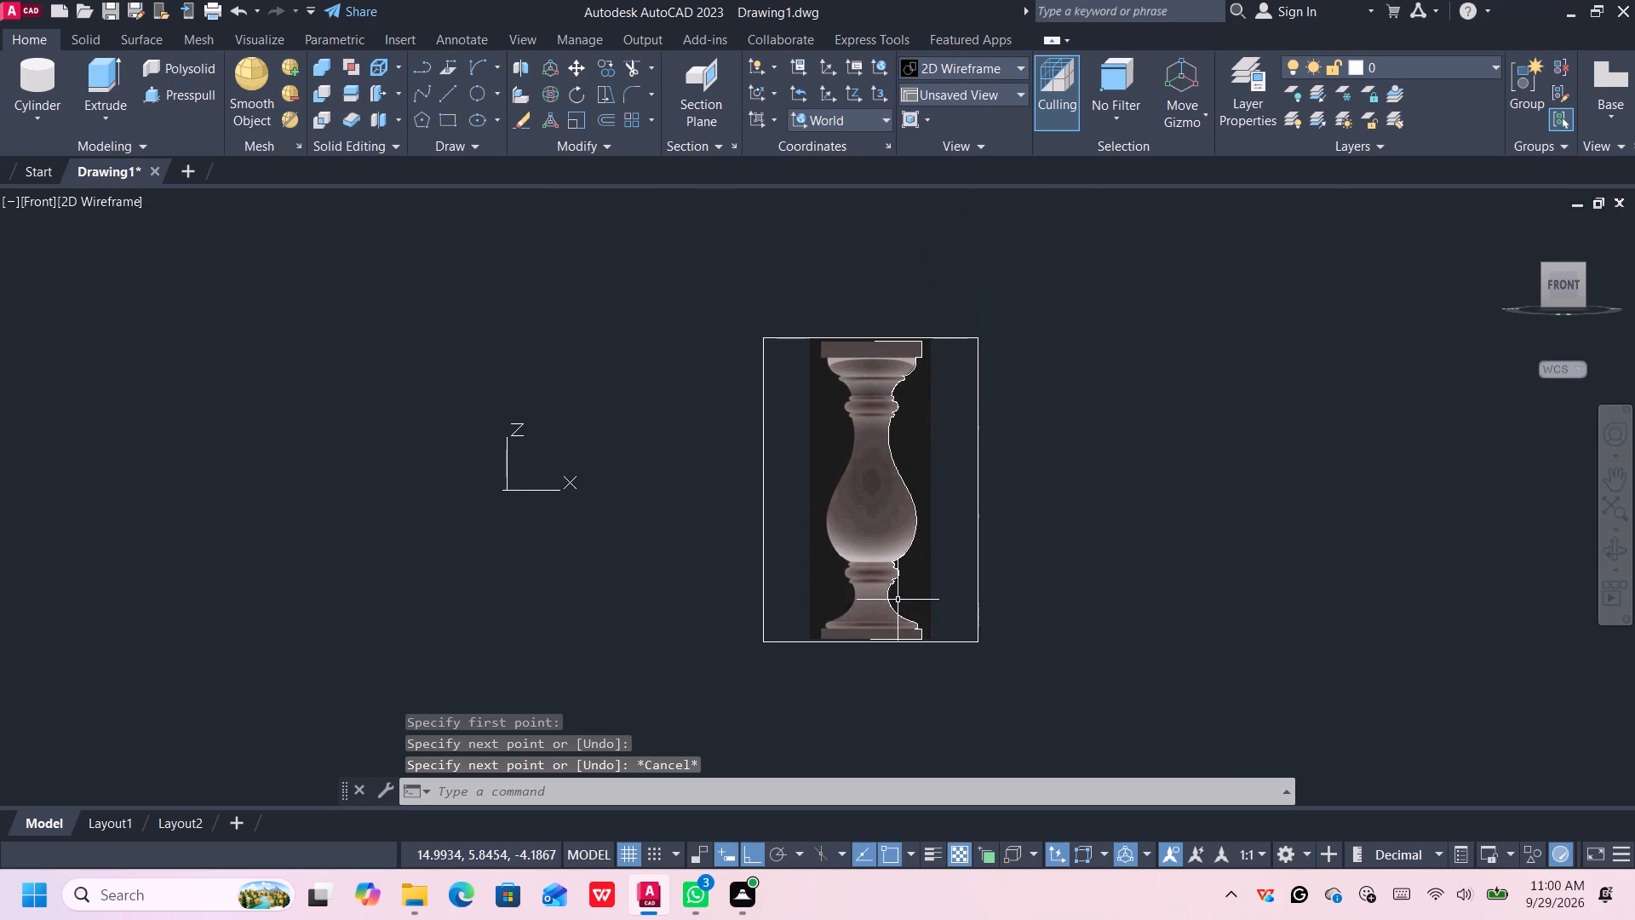
scroll(898, 602, up, 1)
key(l)
key(Return)
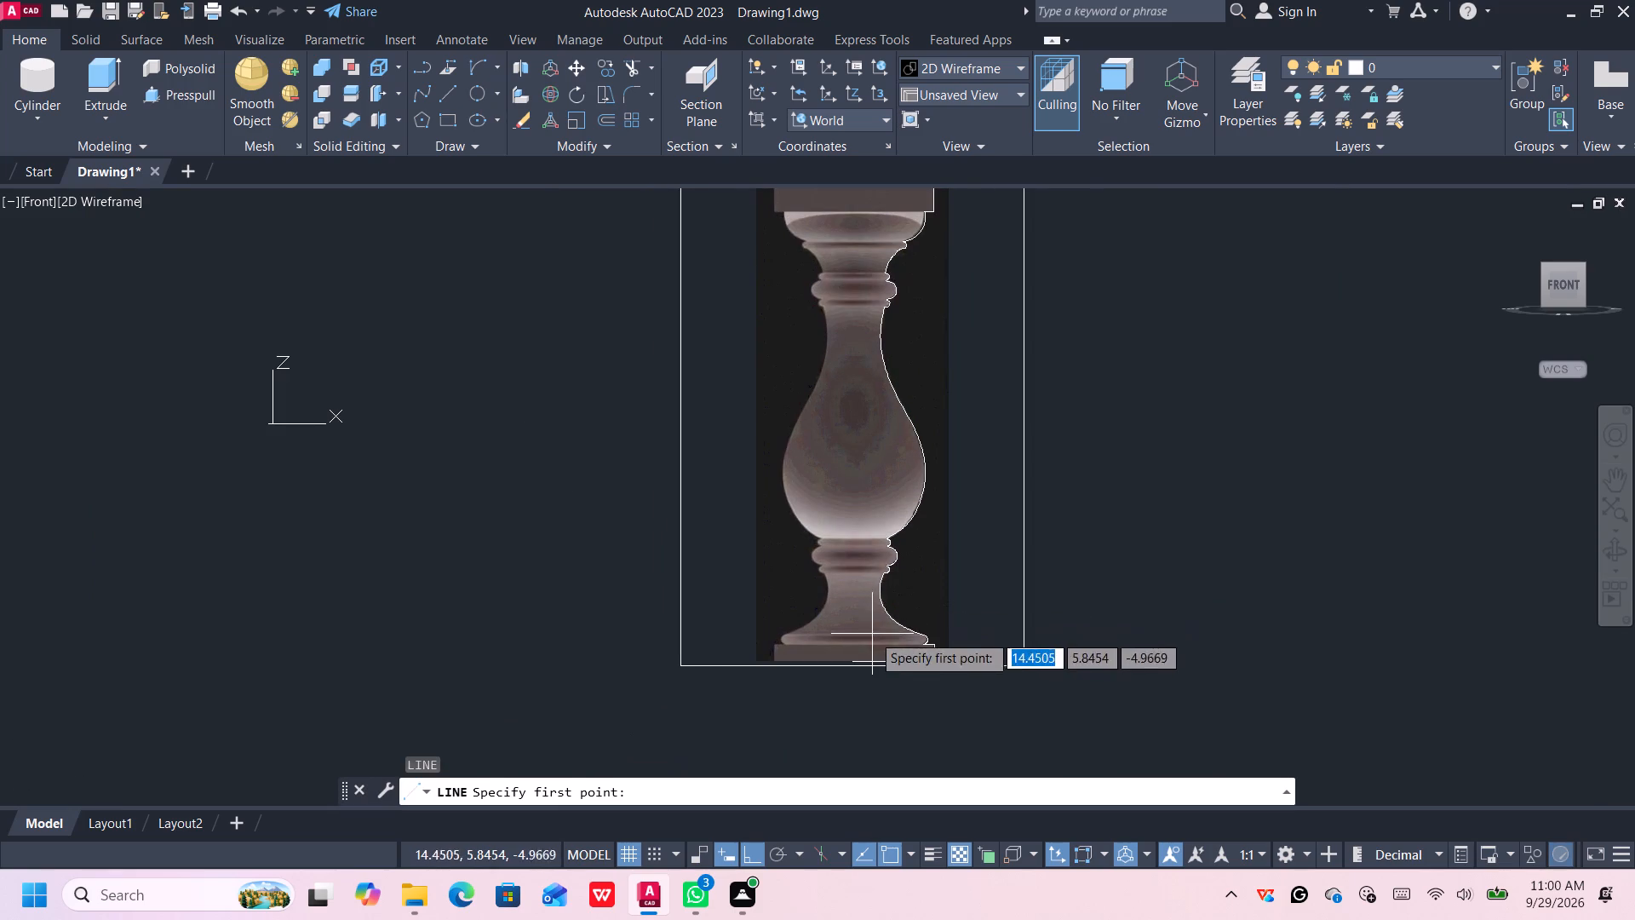
click(1543, 265)
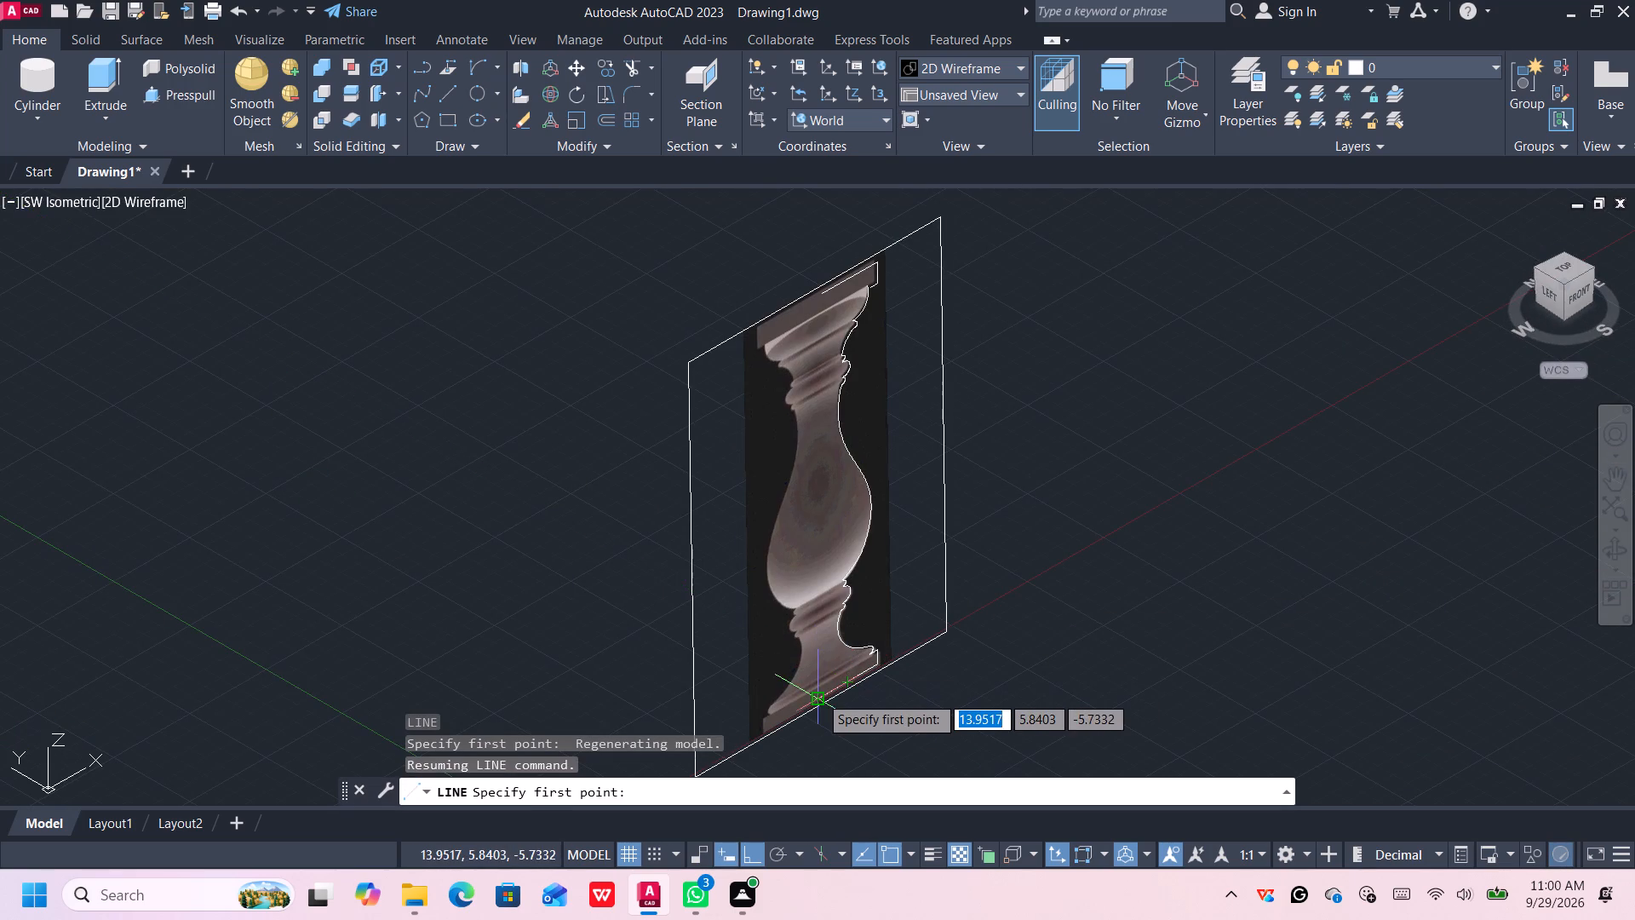
click(819, 695)
scroll(821, 289, up, 2)
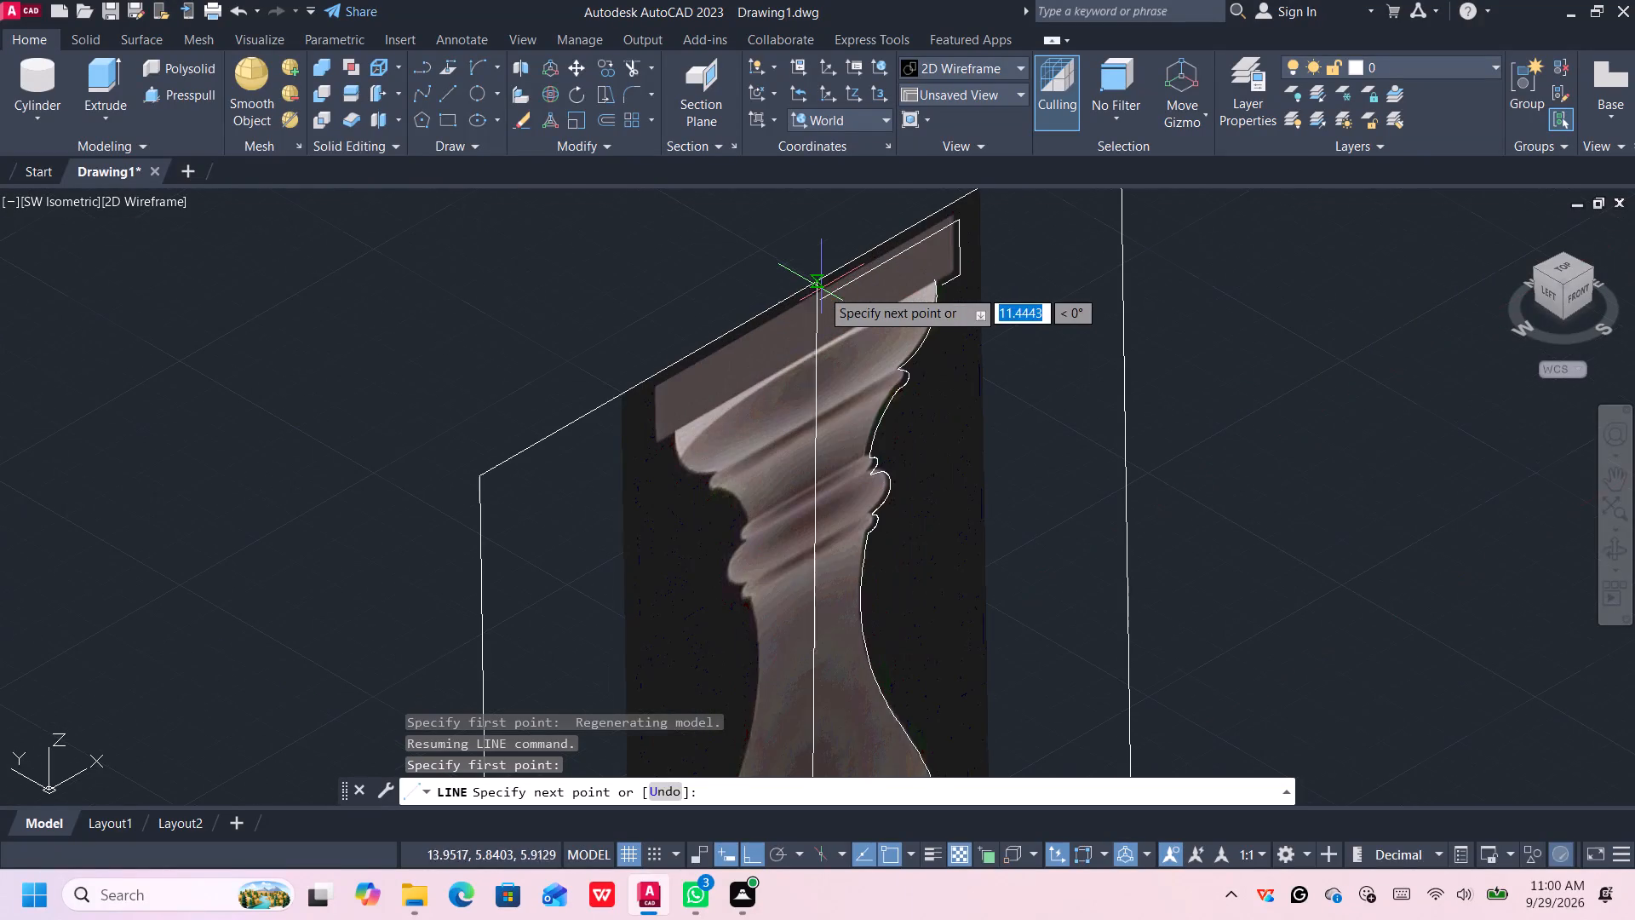
click(810, 291)
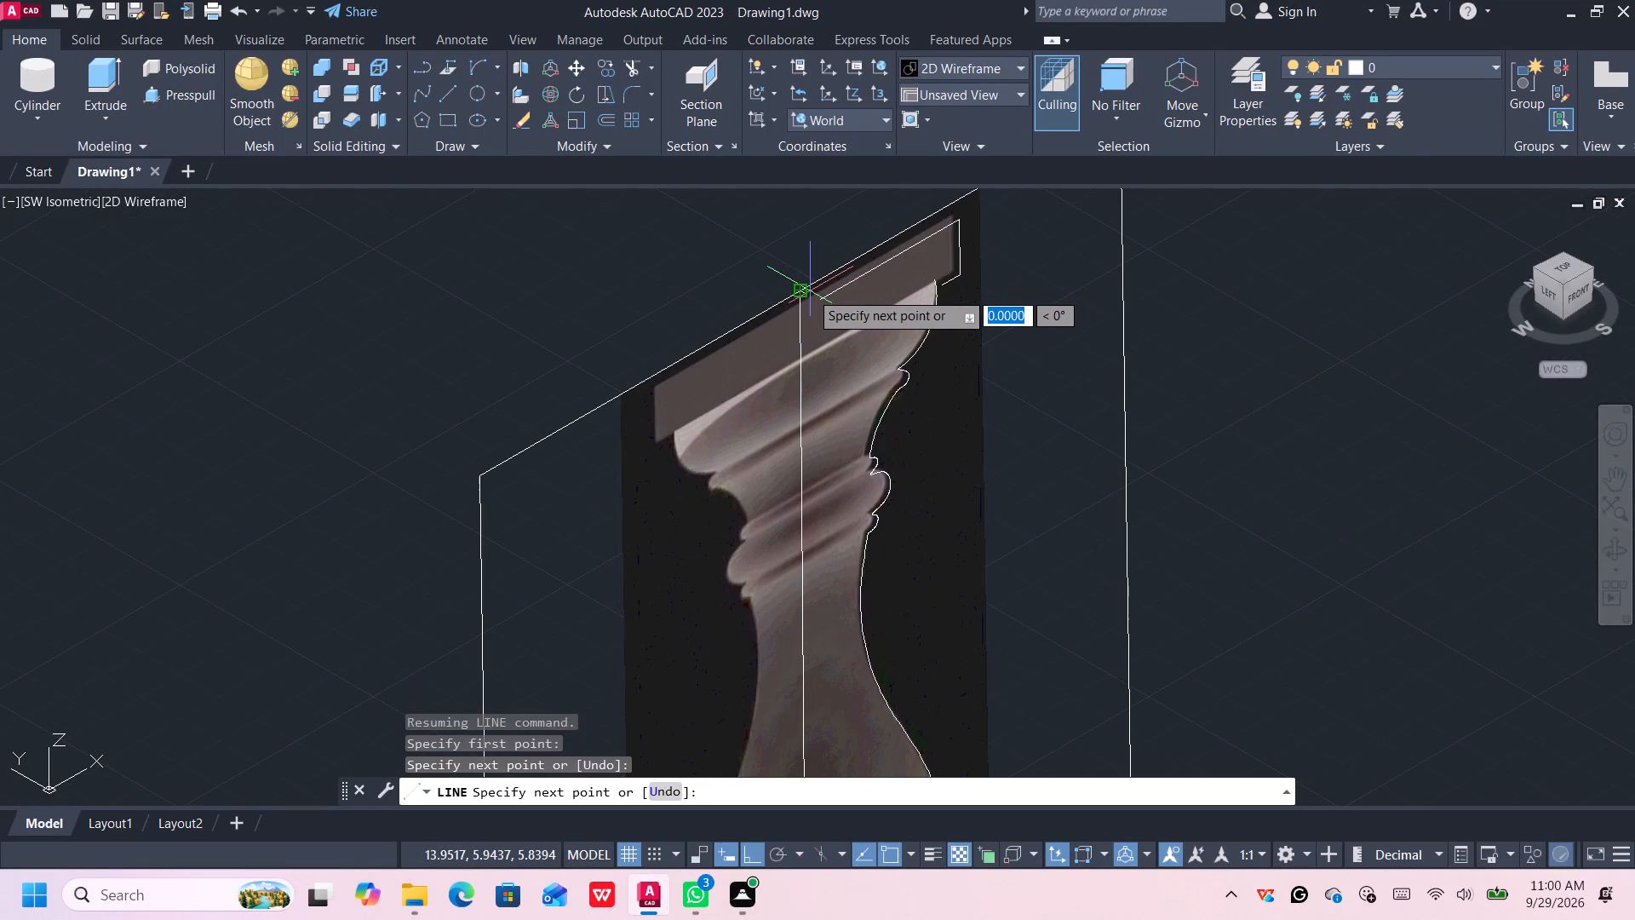
scroll(813, 291, down, 3)
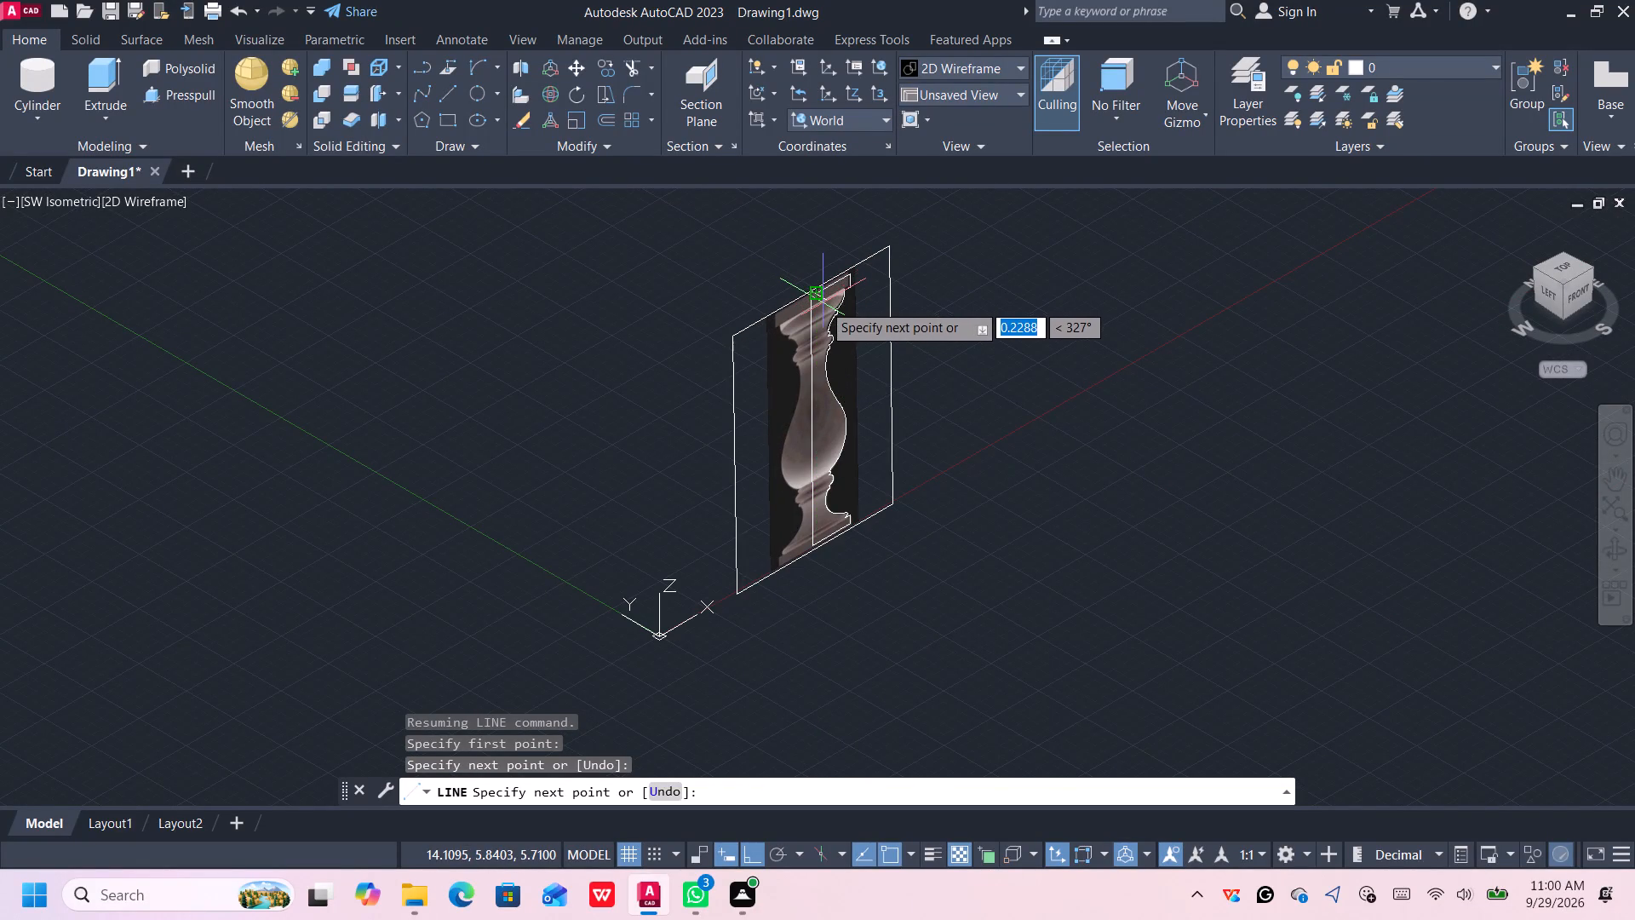
key(ctrl+z)
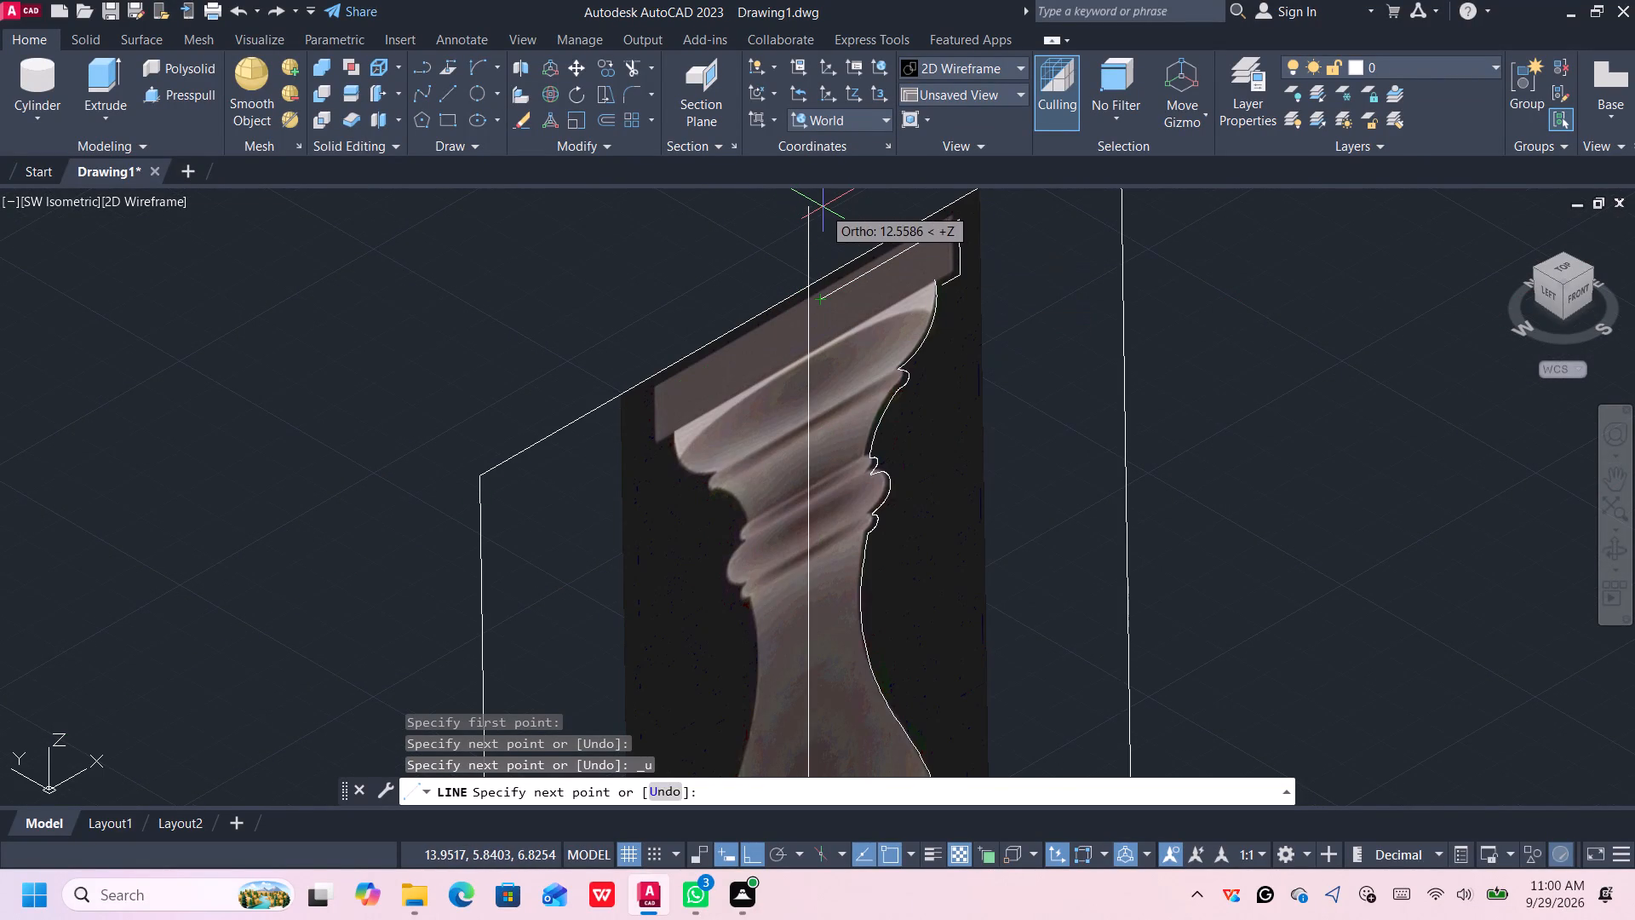
click(823, 207)
key(Escape)
Return to the front view and stretch the axis line's upper end down to the top block's upper edge.
scroll(1289, 311, down, 1)
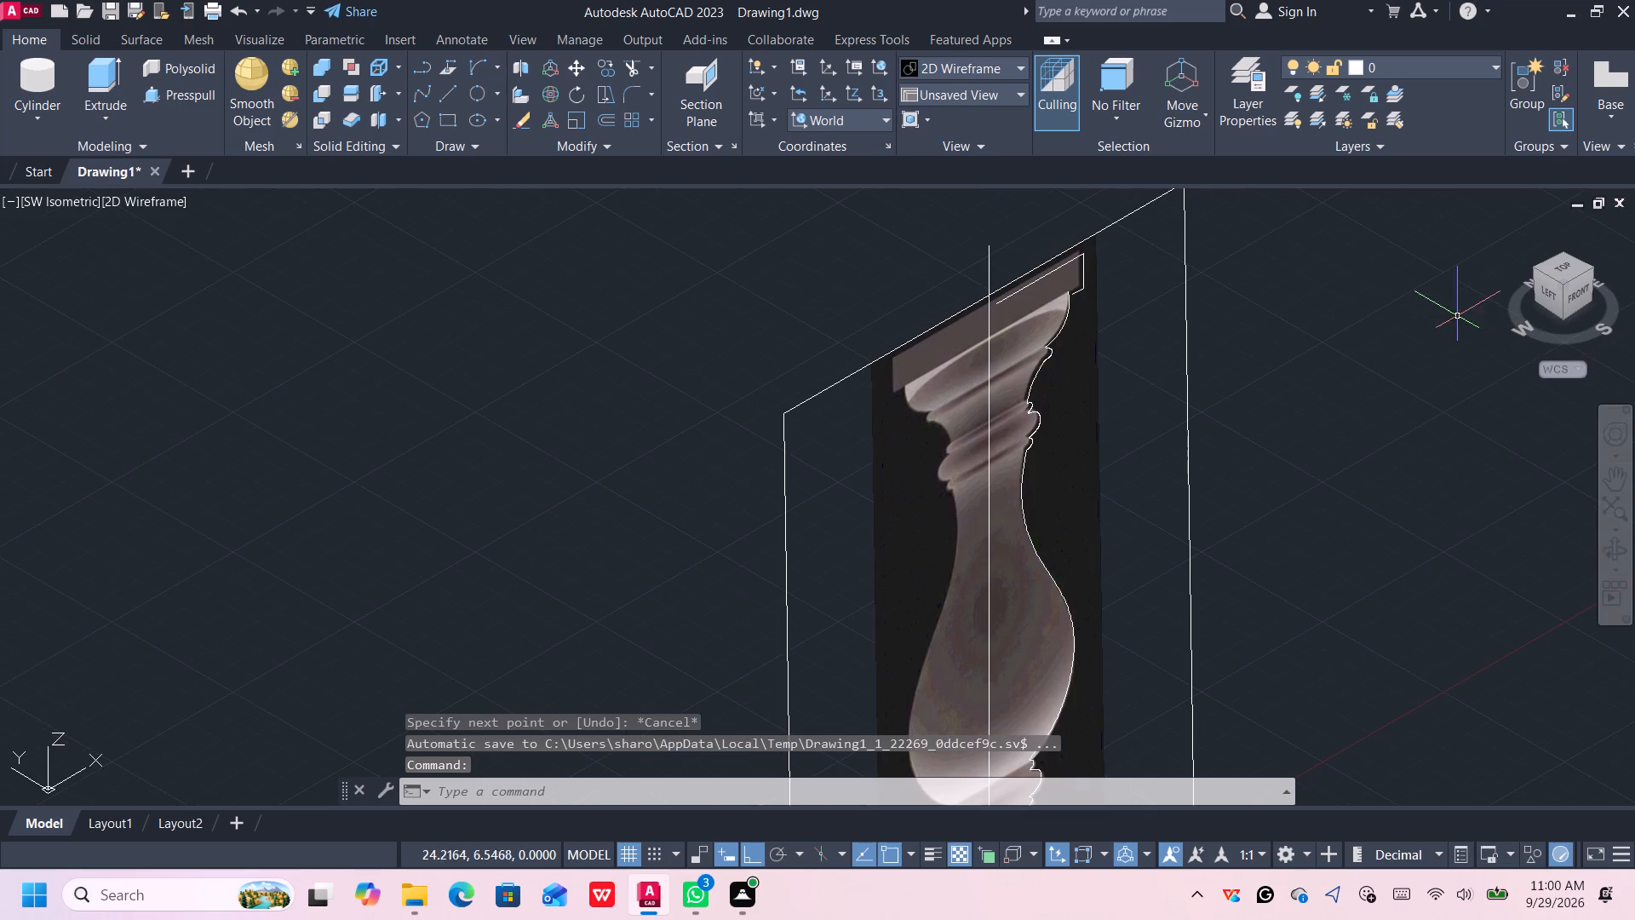
click(1575, 288)
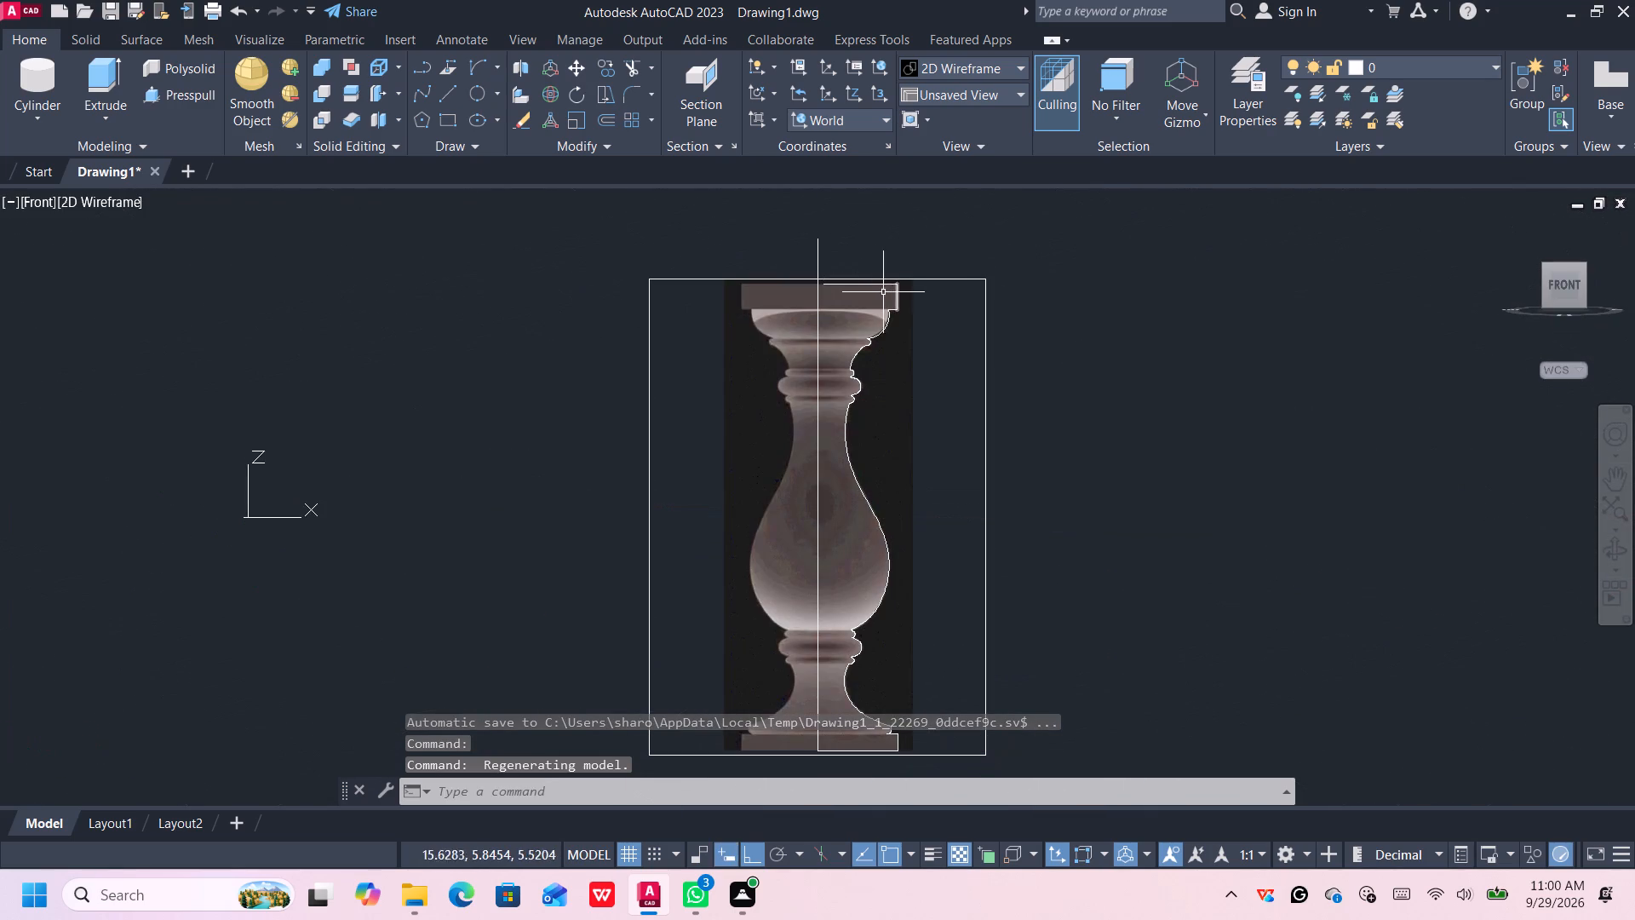
scroll(824, 290, up, 2)
scroll(850, 270, down, 1)
middle_drag(850, 274, 874, 365)
scroll(863, 348, up, 2)
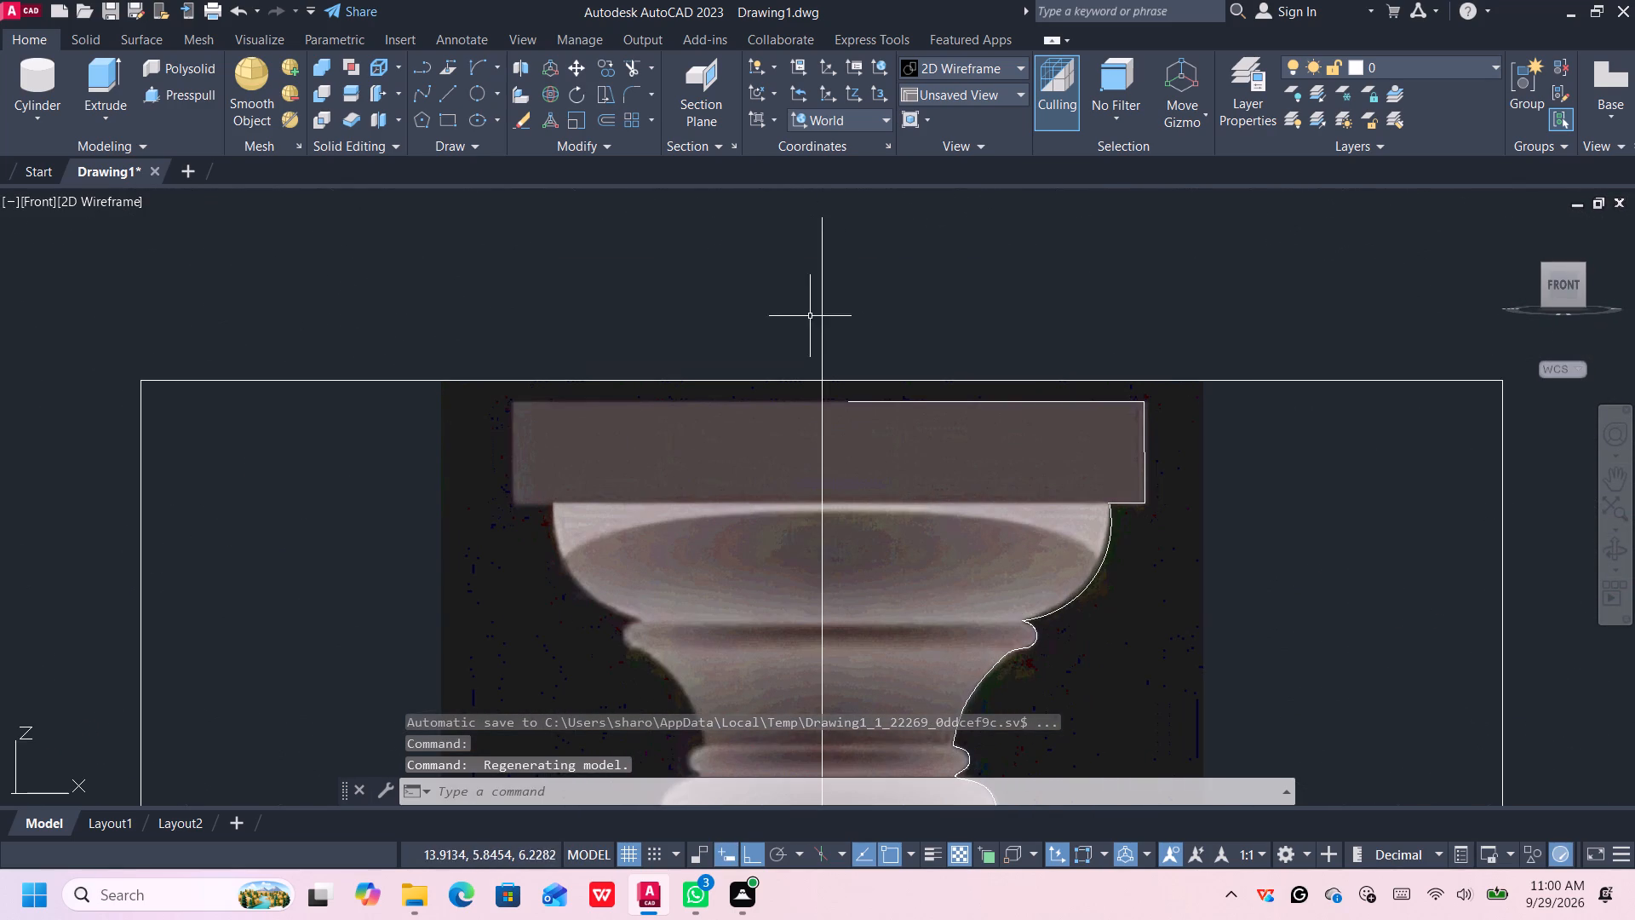
click(823, 288)
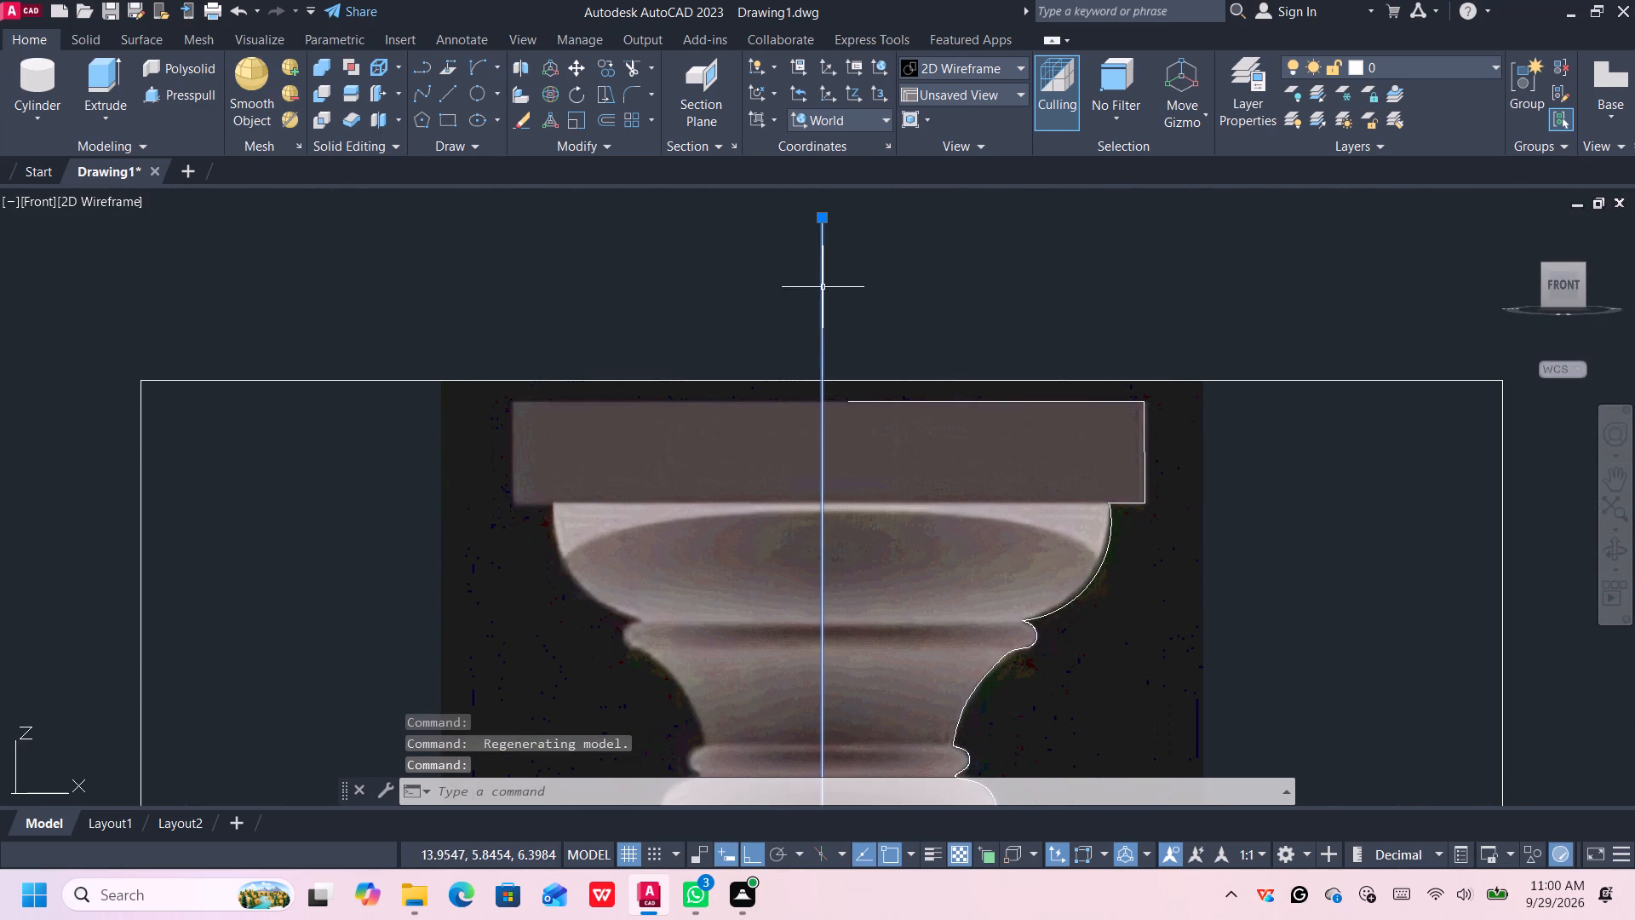
click(823, 220)
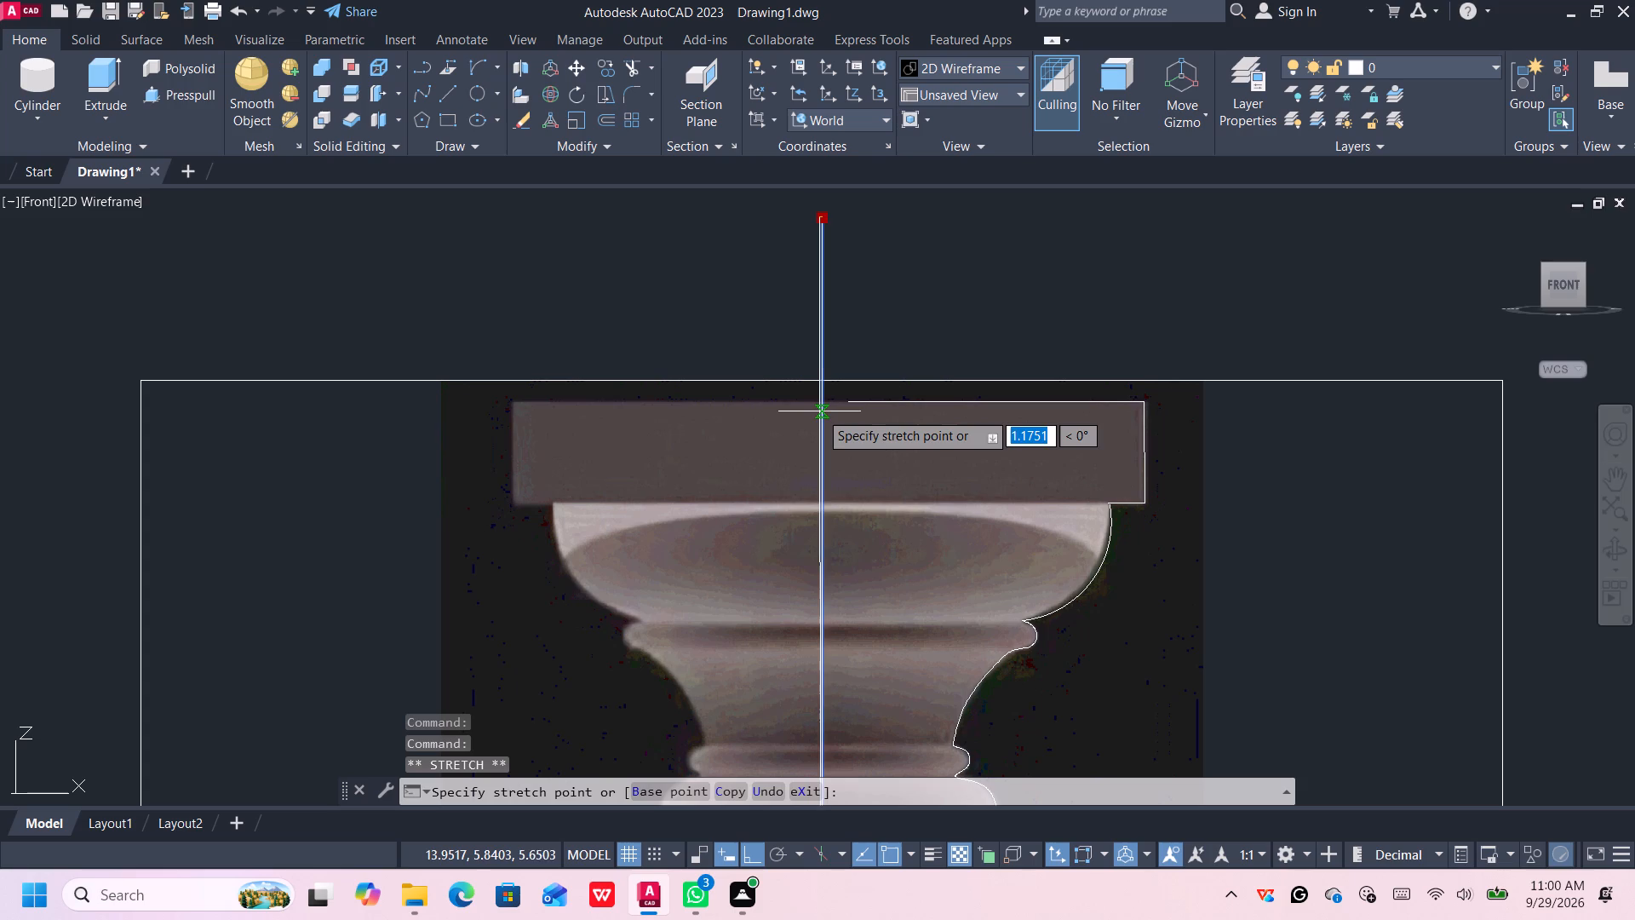
scroll(823, 402, up, 2)
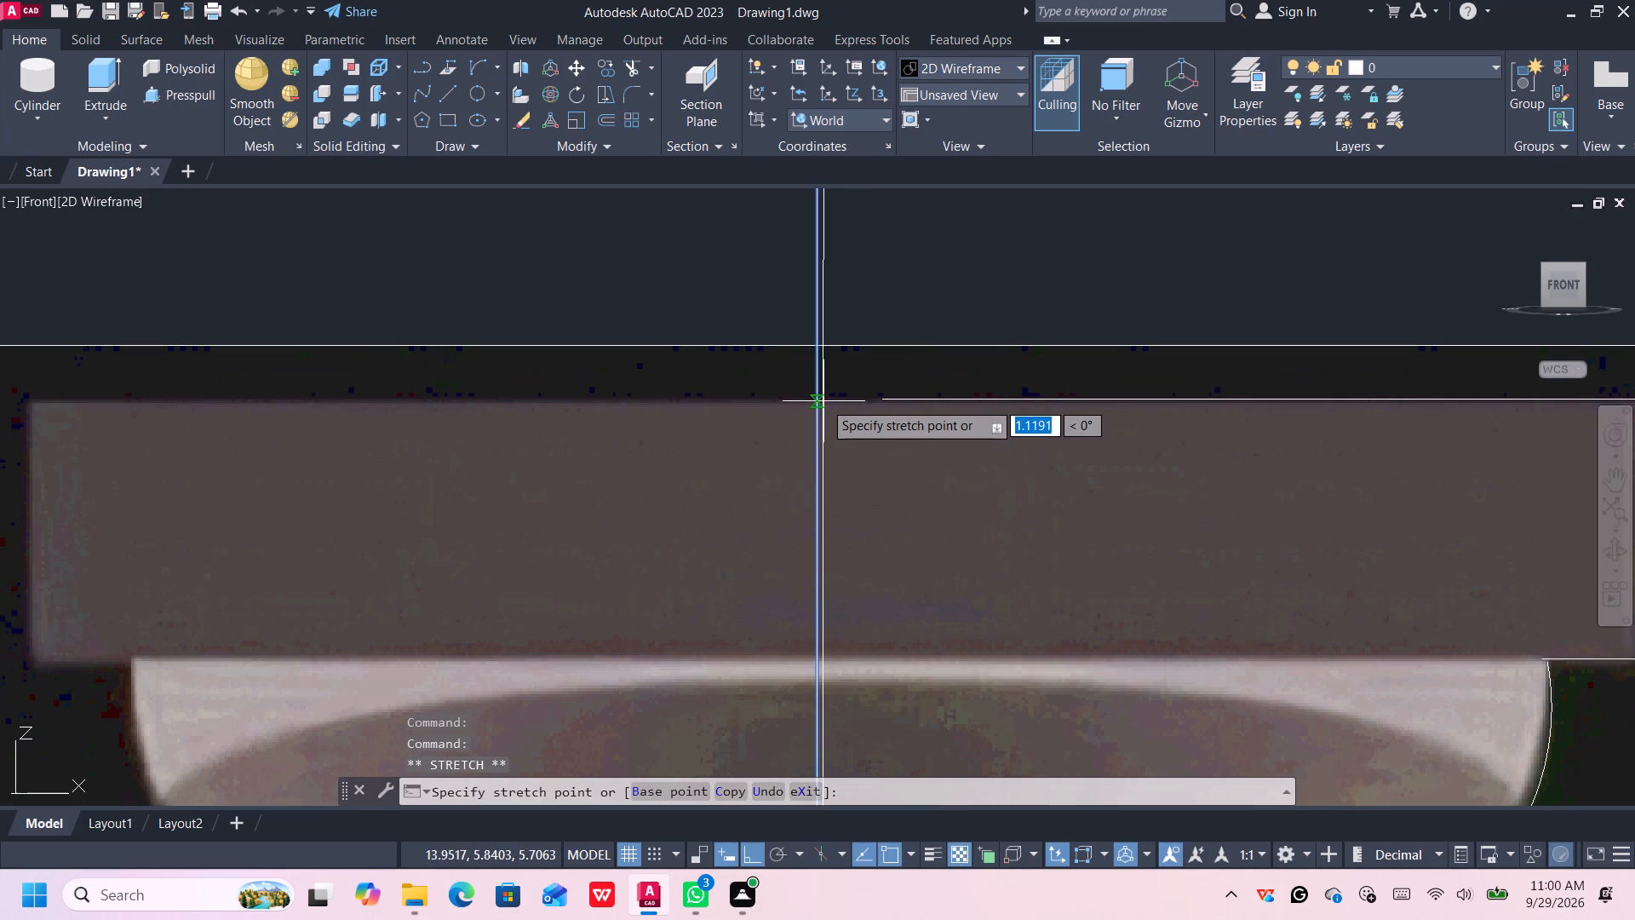
click(817, 401)
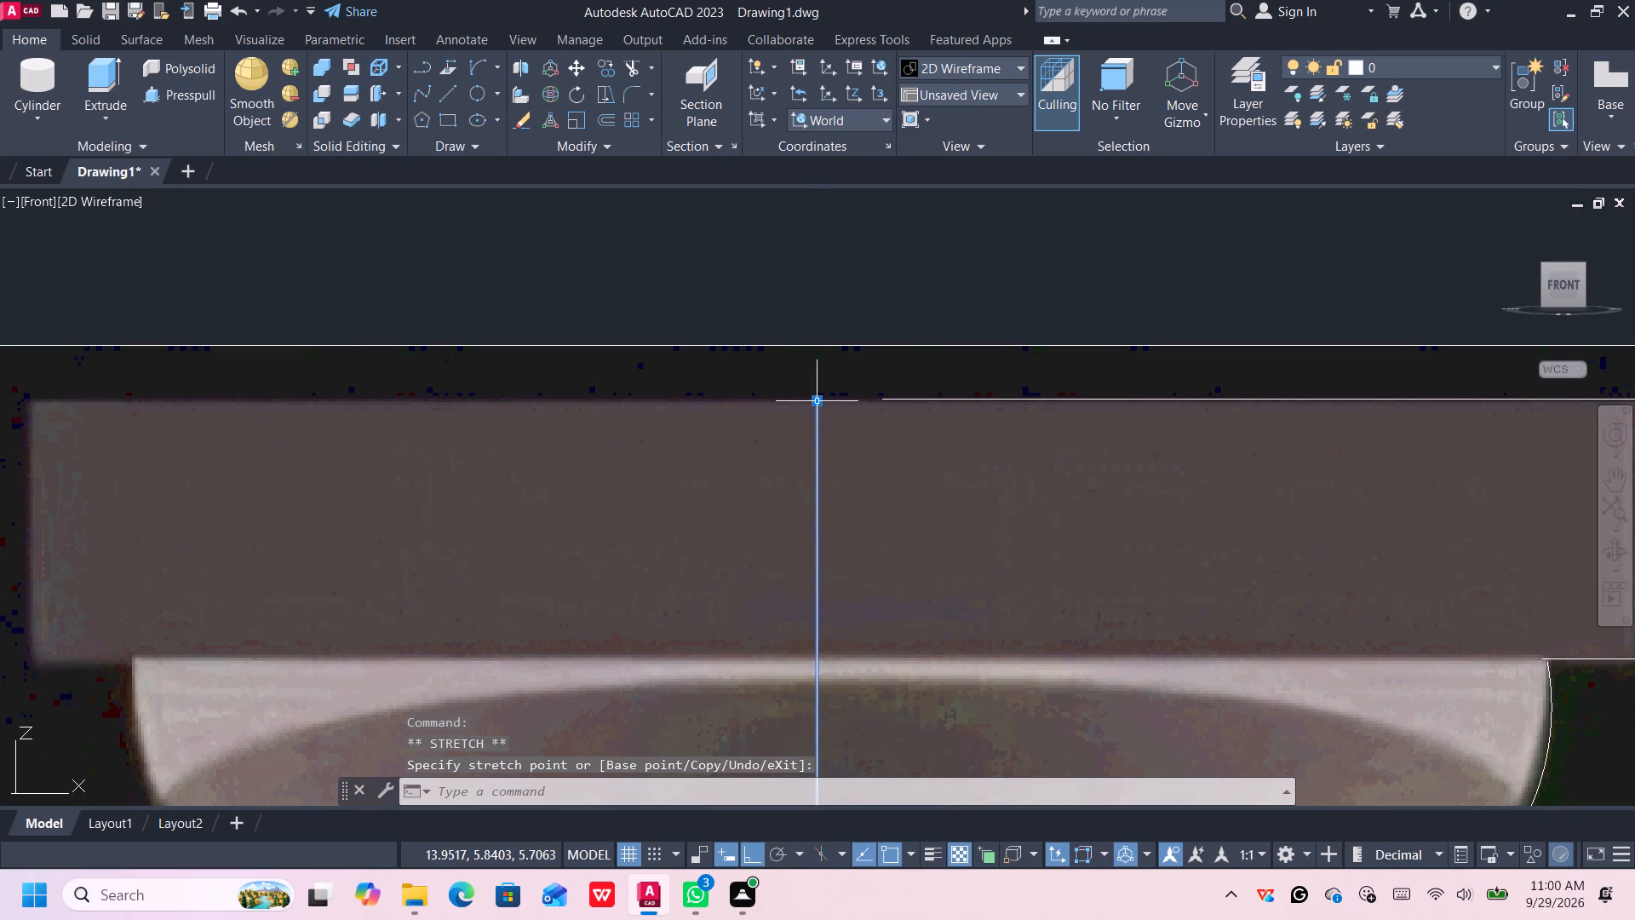
key(Escape)
Stretch the inner end of the top block's upper edge line to the axis line's upper end.
click(883, 400)
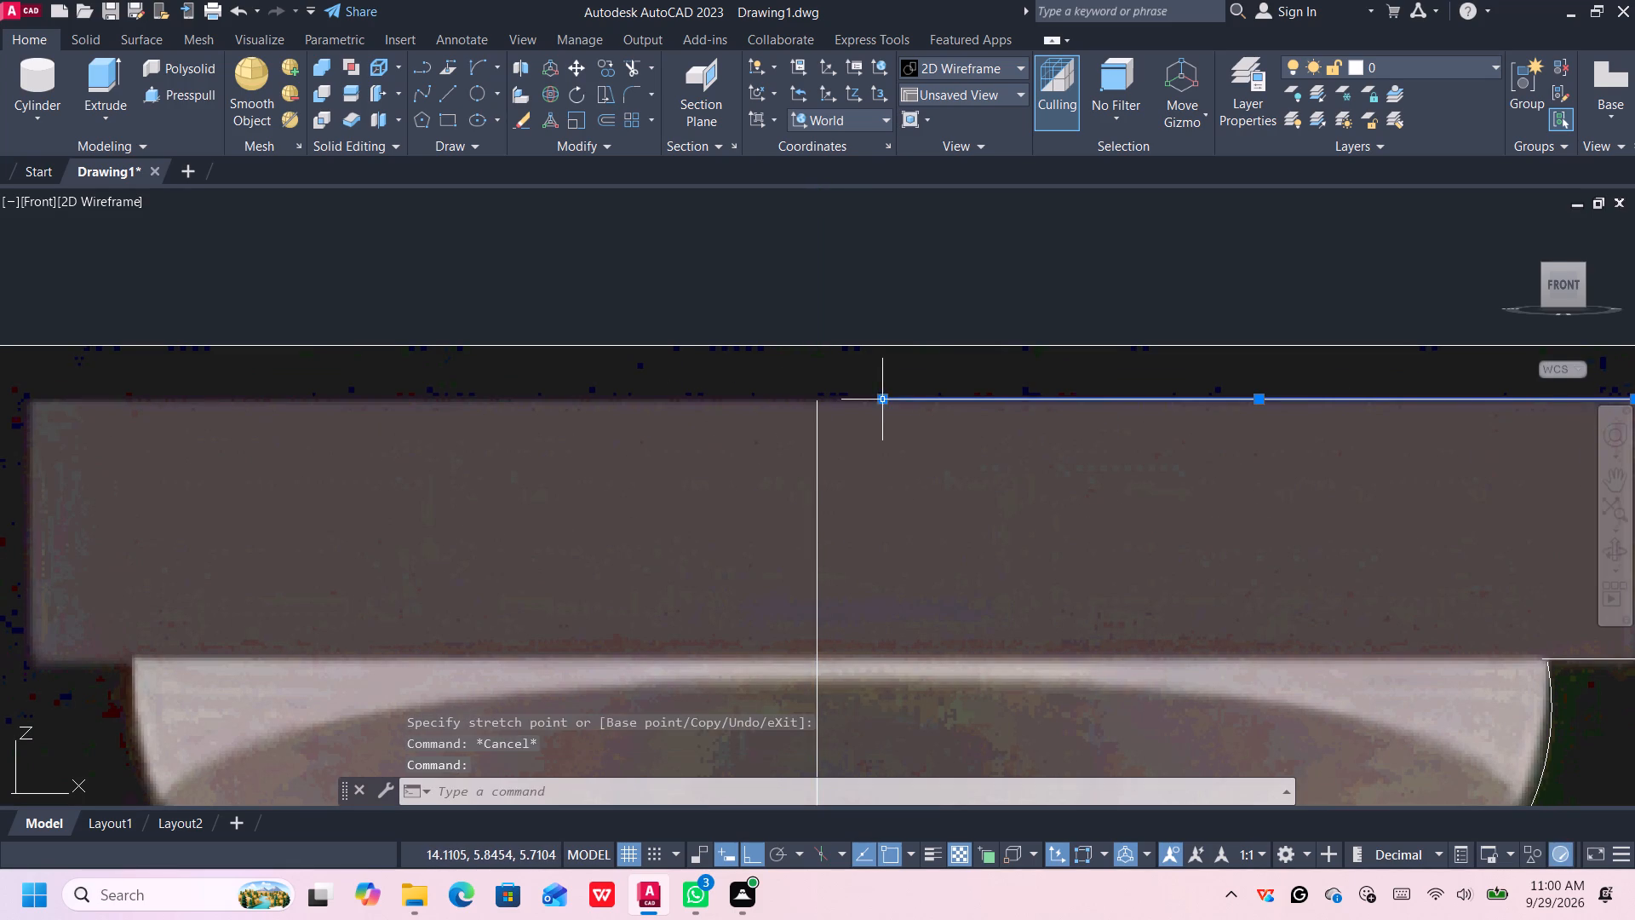
click(879, 399)
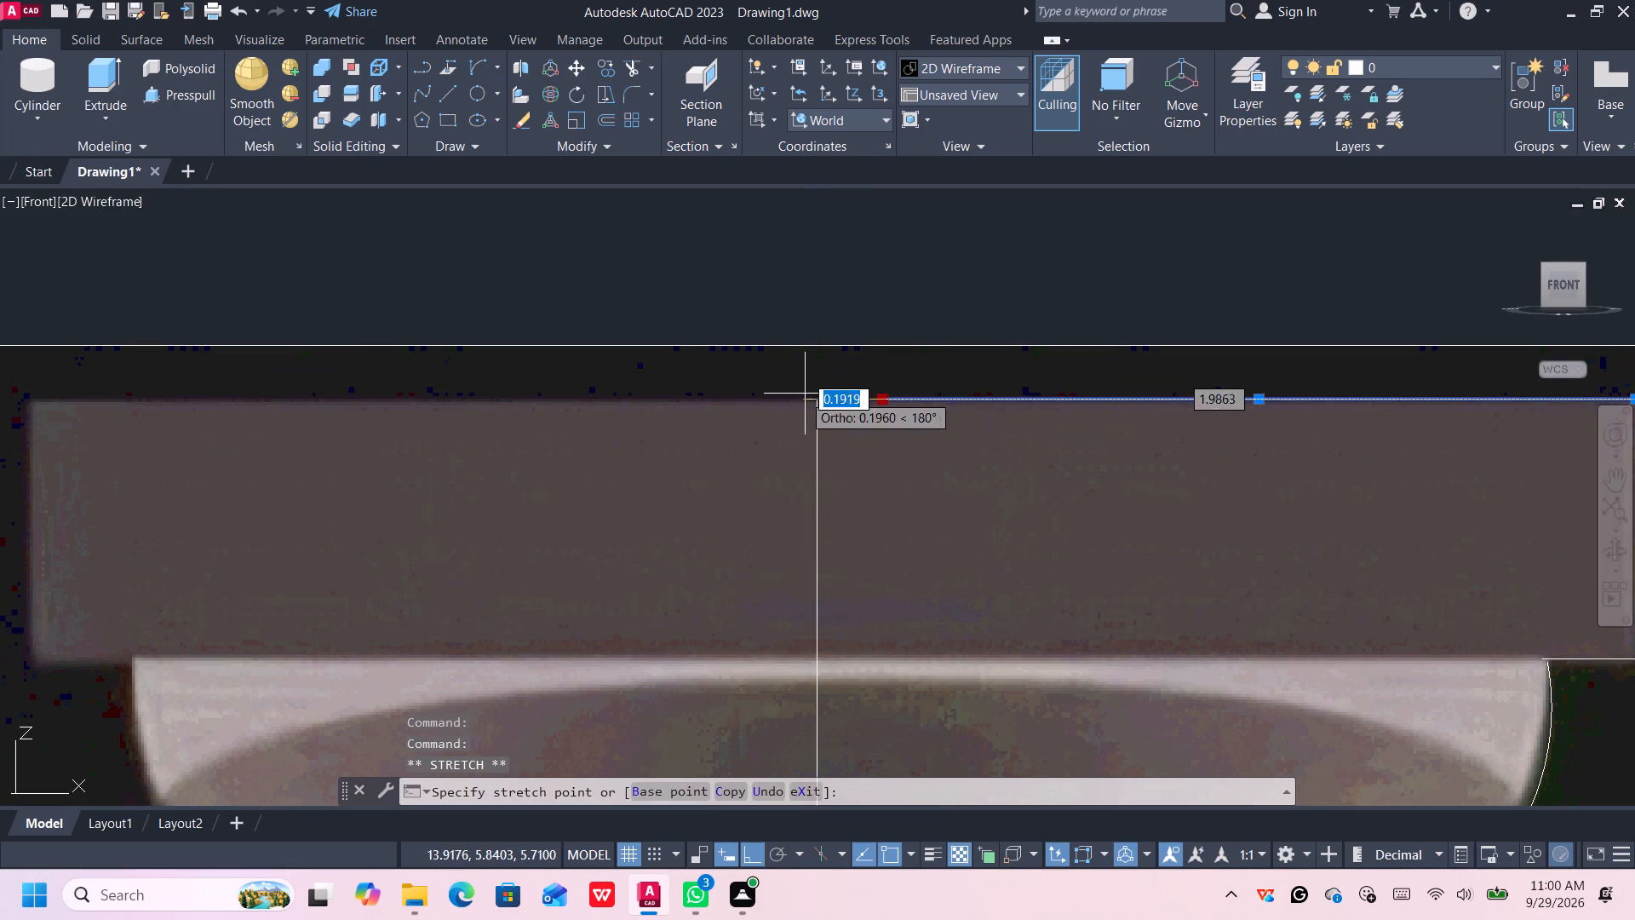
click(817, 400)
key(Escape)
scroll(825, 400, down, 3)
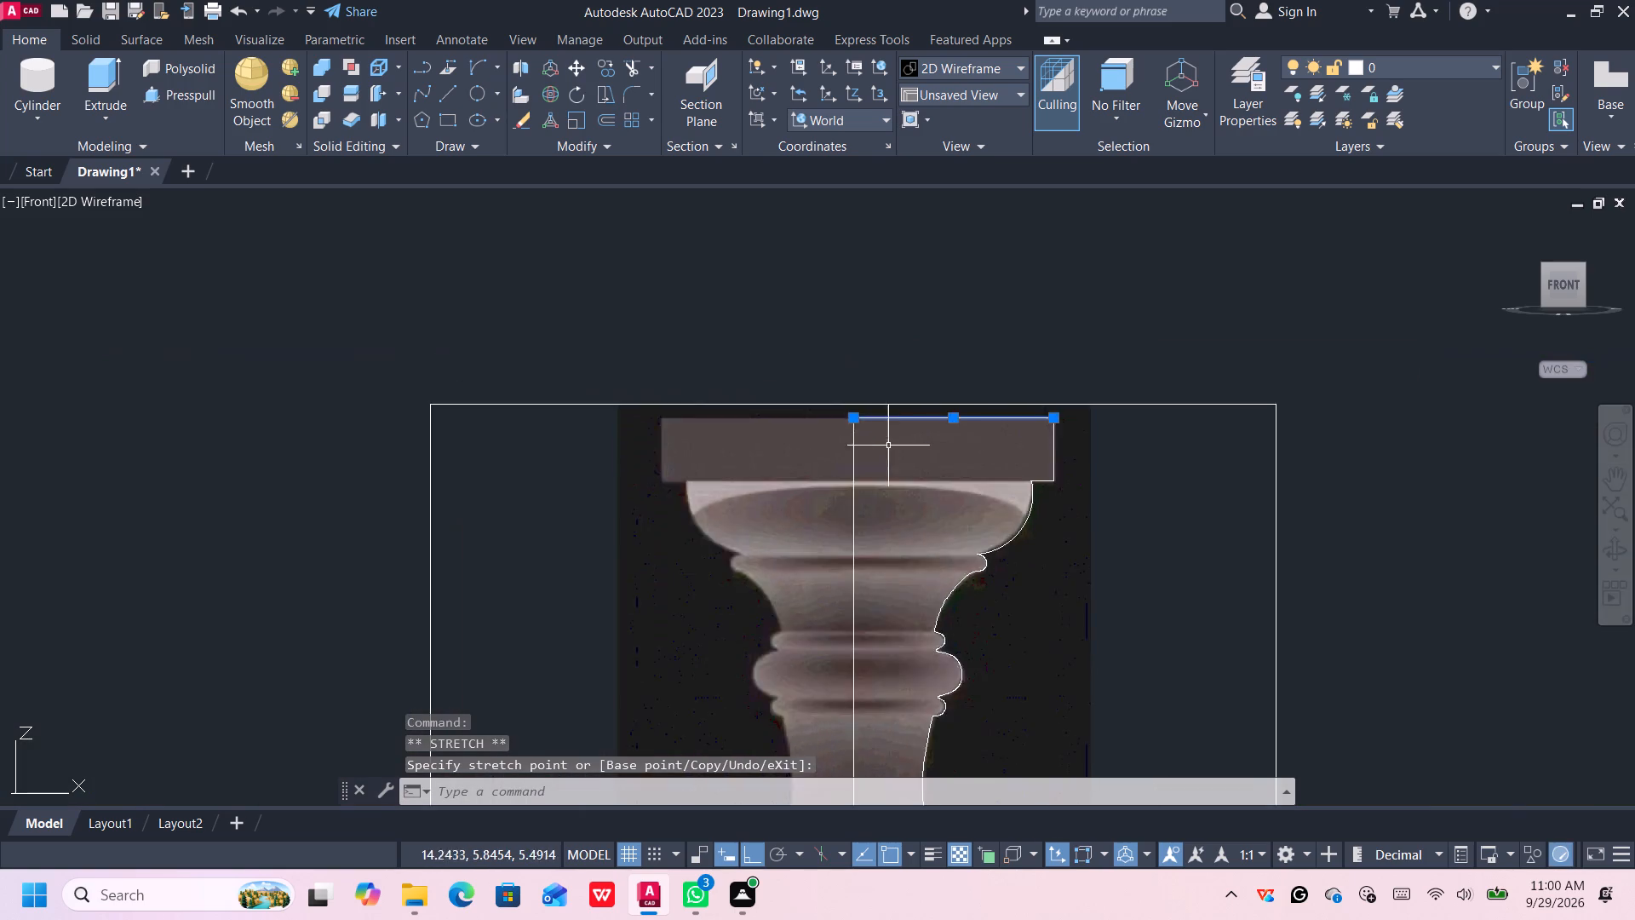
scroll(888, 446, down, 3)
key(Escape)
Delete the PDF underlay, leaving only the traced half profile.
scroll(967, 492, down, 1)
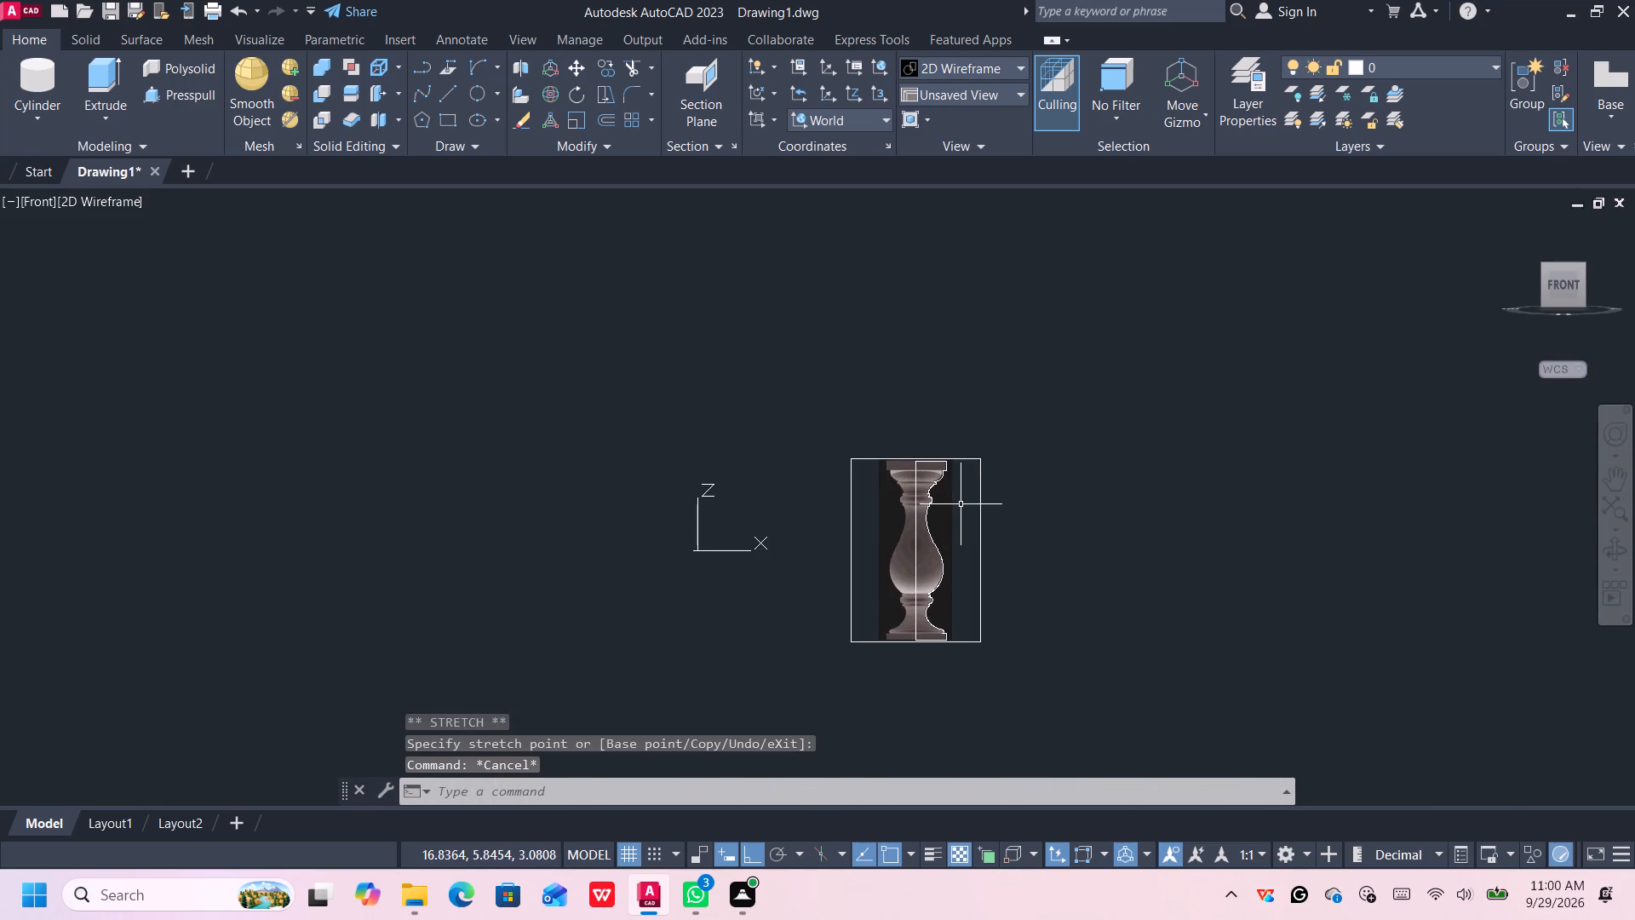
middle_drag(961, 503, 959, 448)
click(946, 474)
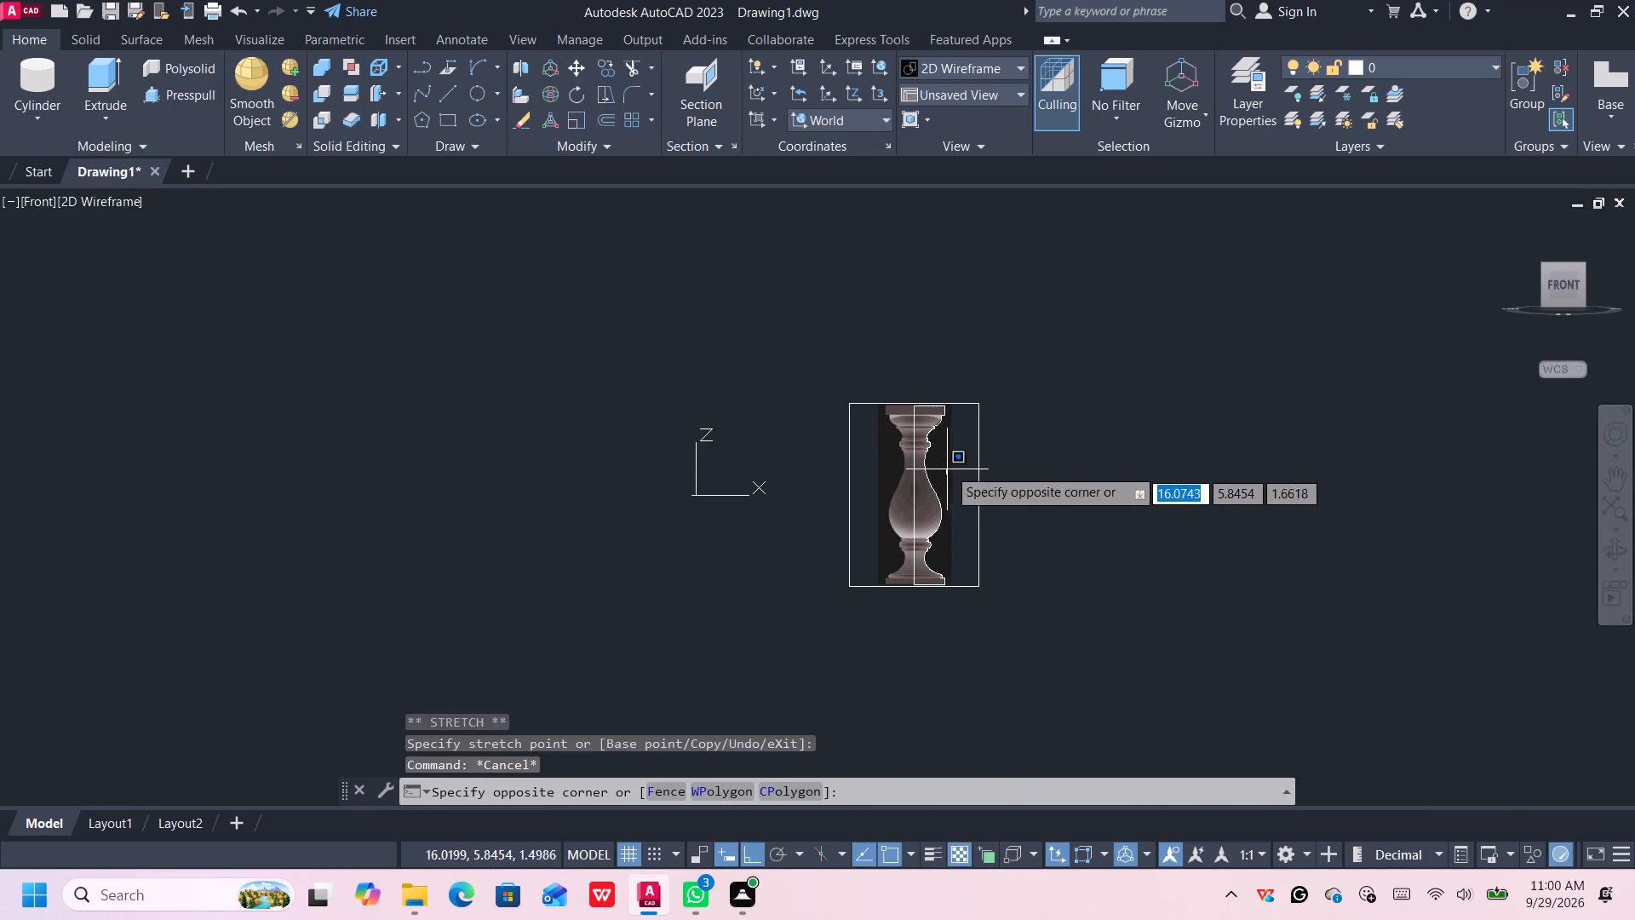
click(987, 410)
click(978, 408)
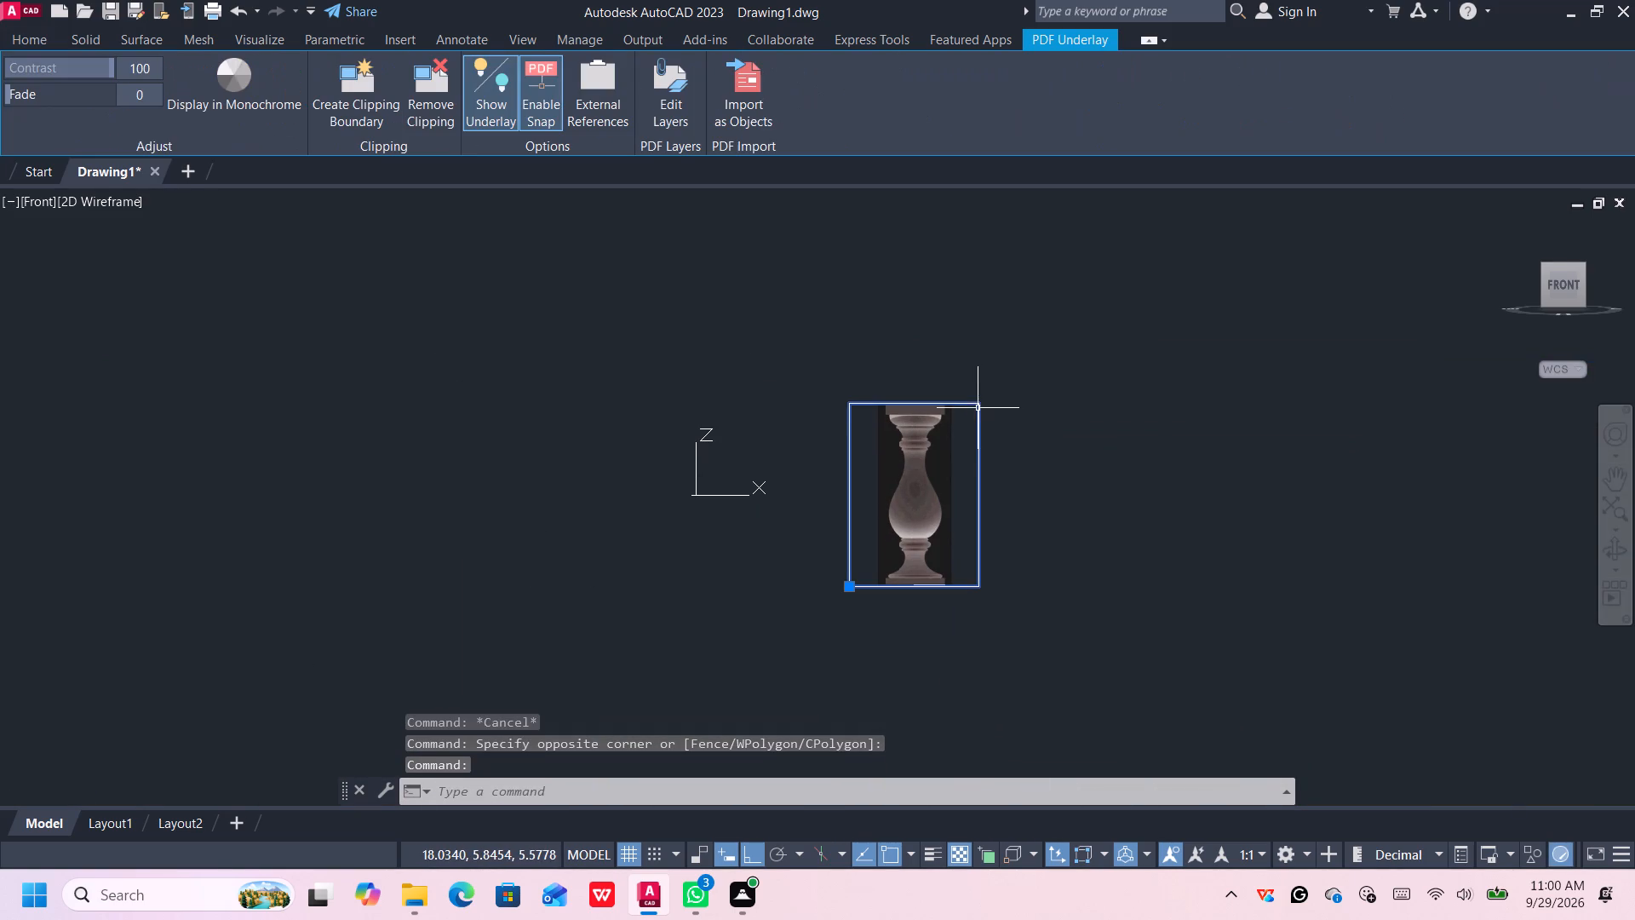
key(Delete)
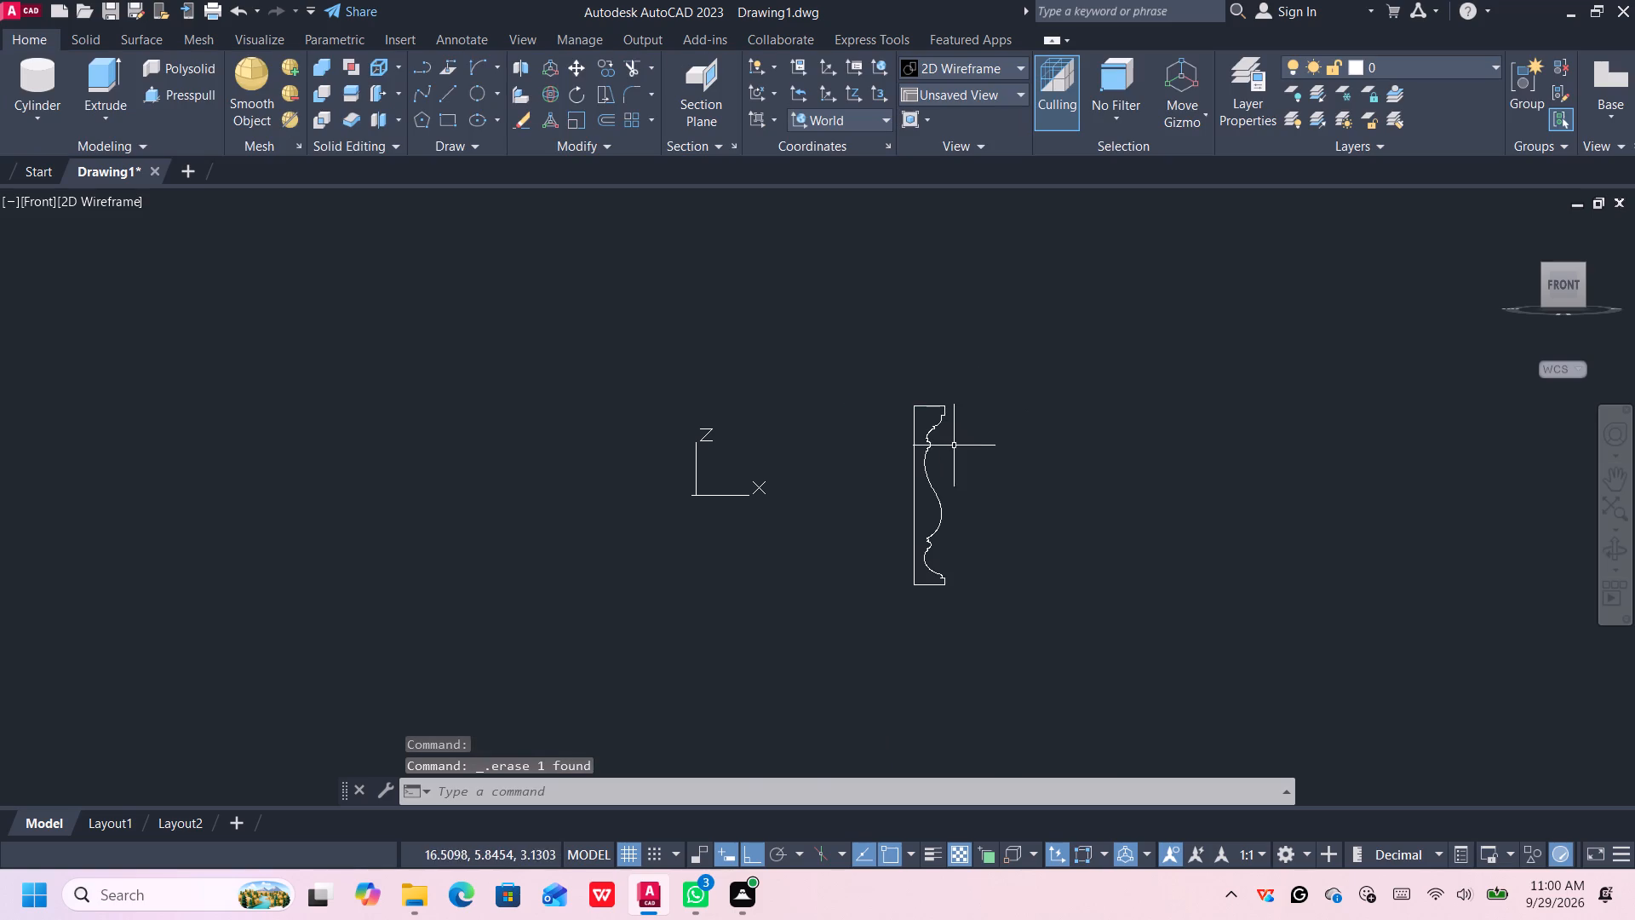
Select all the lines and curves of the half profile and join them.
click(1007, 349)
click(833, 623)
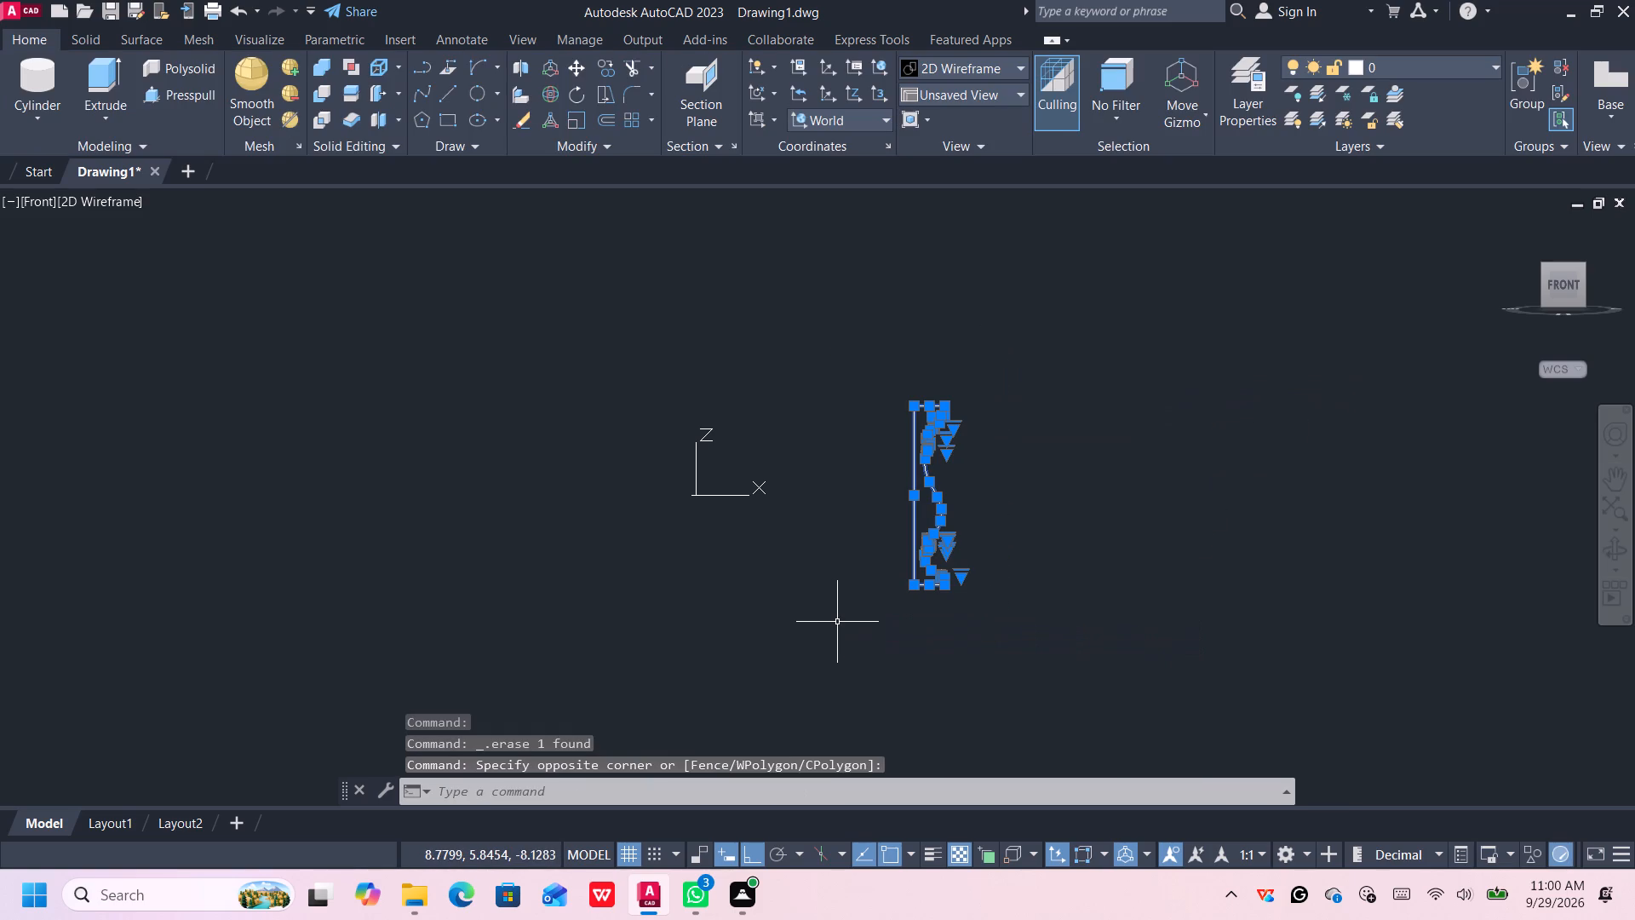
key(j)
key(Return)
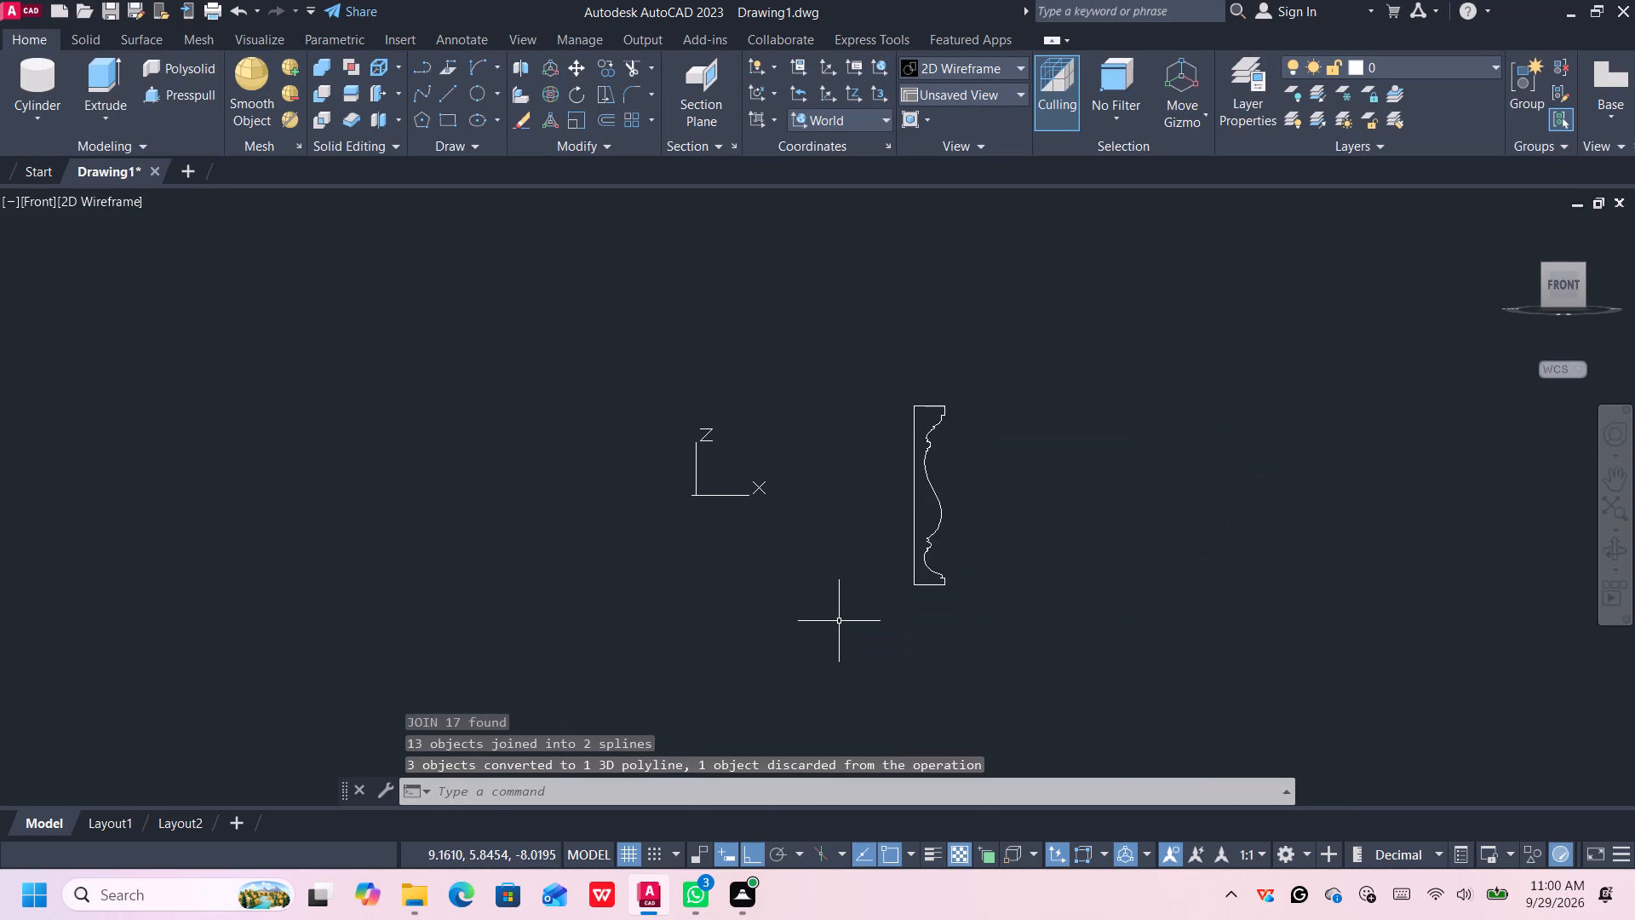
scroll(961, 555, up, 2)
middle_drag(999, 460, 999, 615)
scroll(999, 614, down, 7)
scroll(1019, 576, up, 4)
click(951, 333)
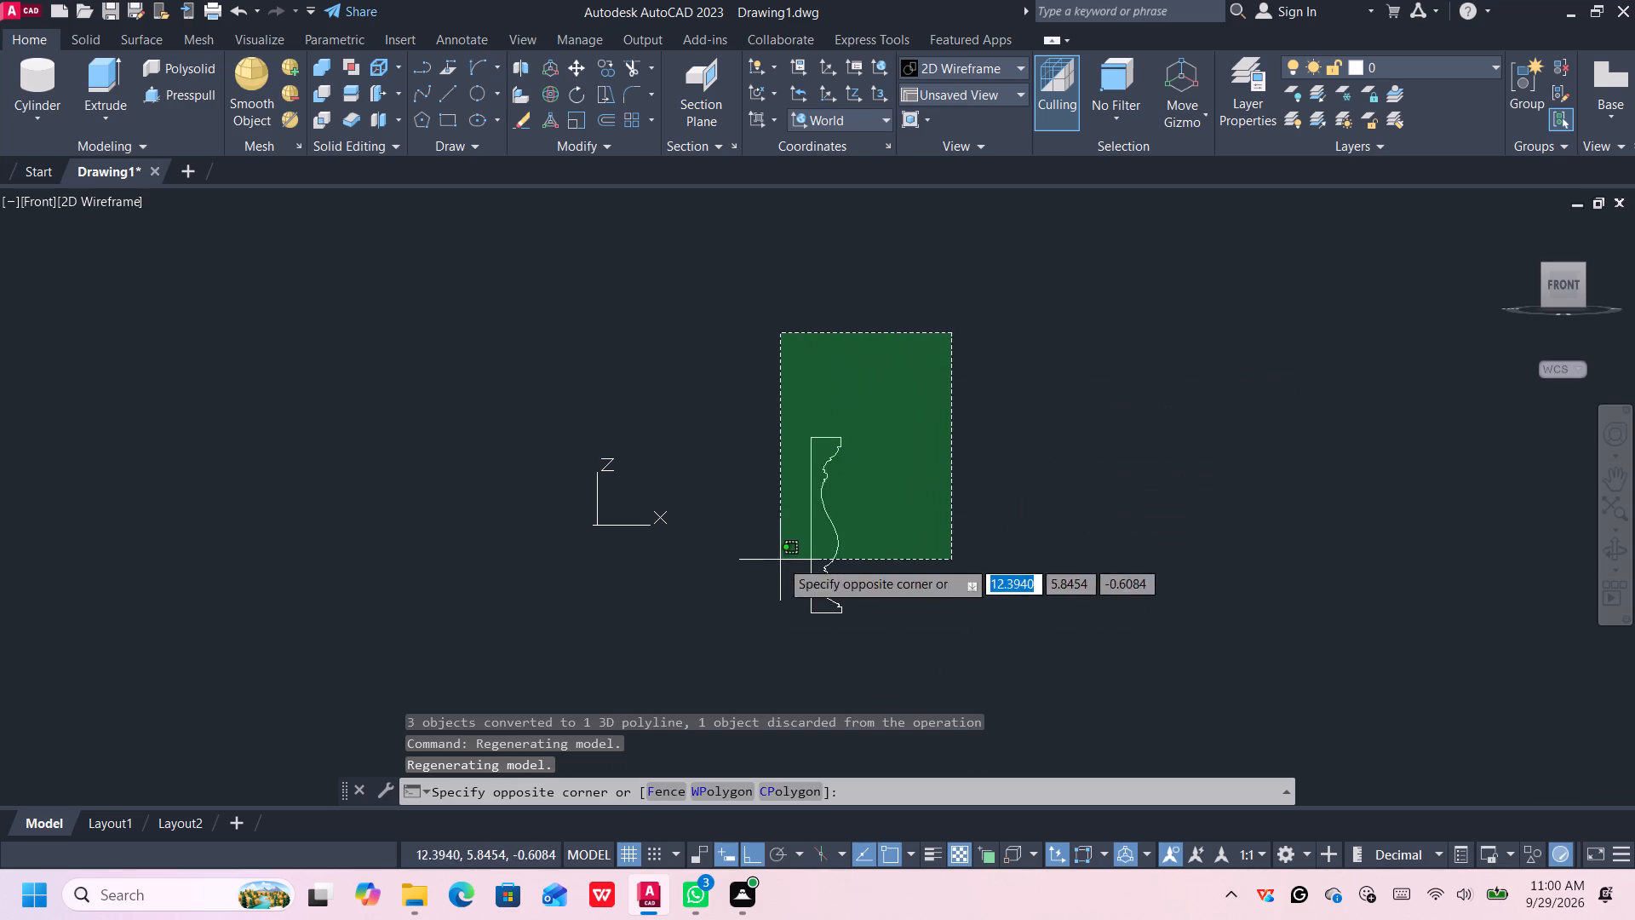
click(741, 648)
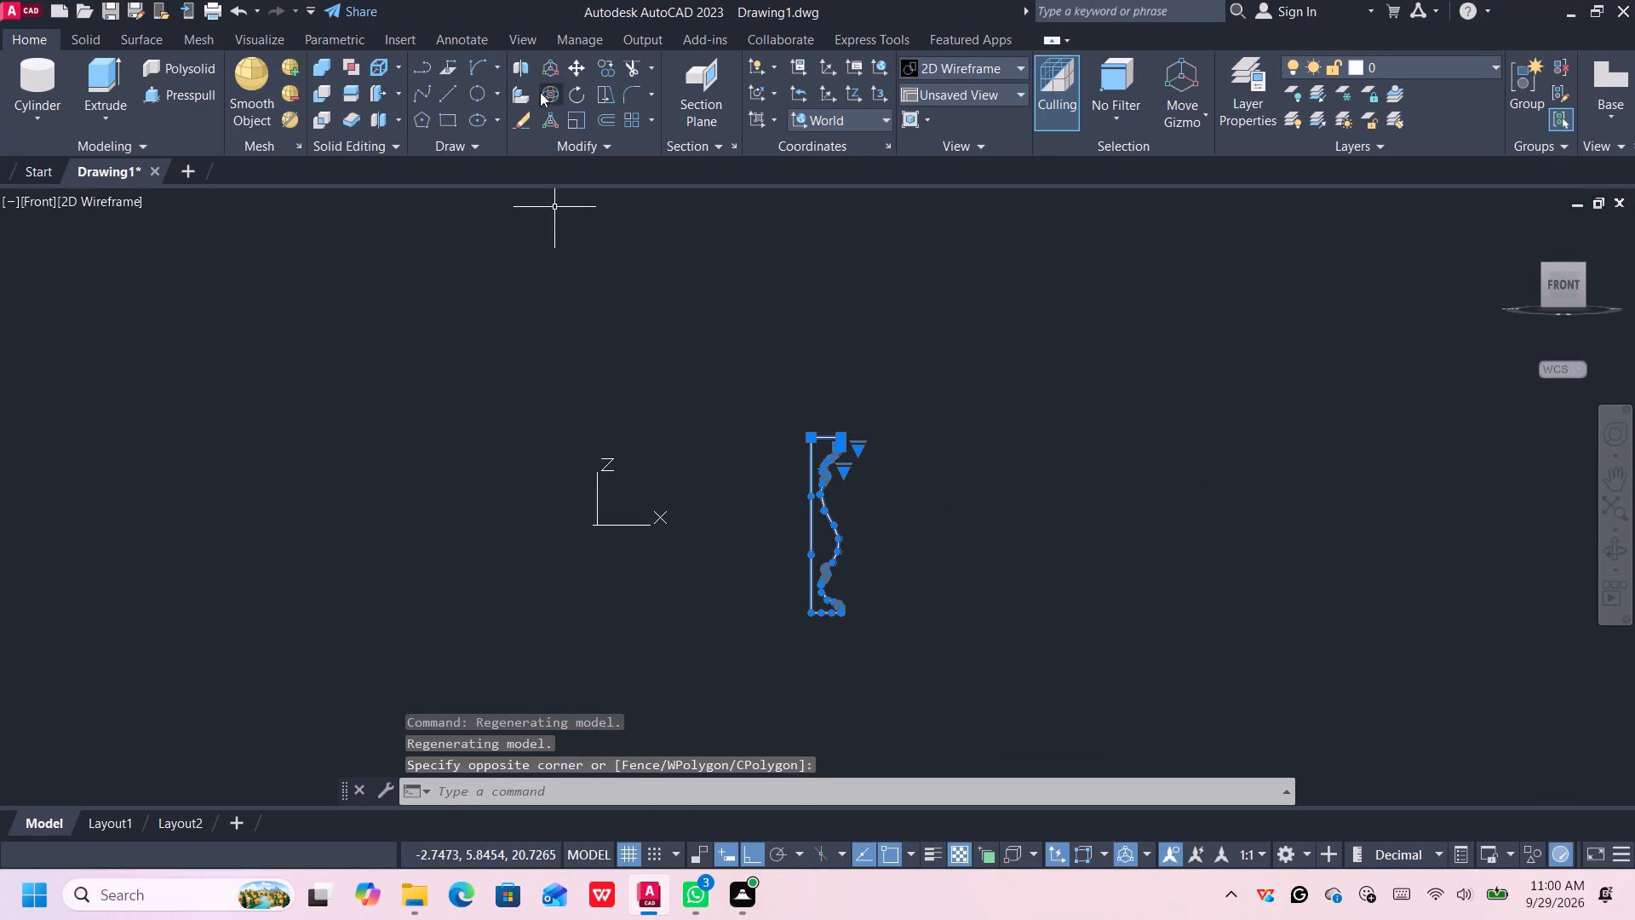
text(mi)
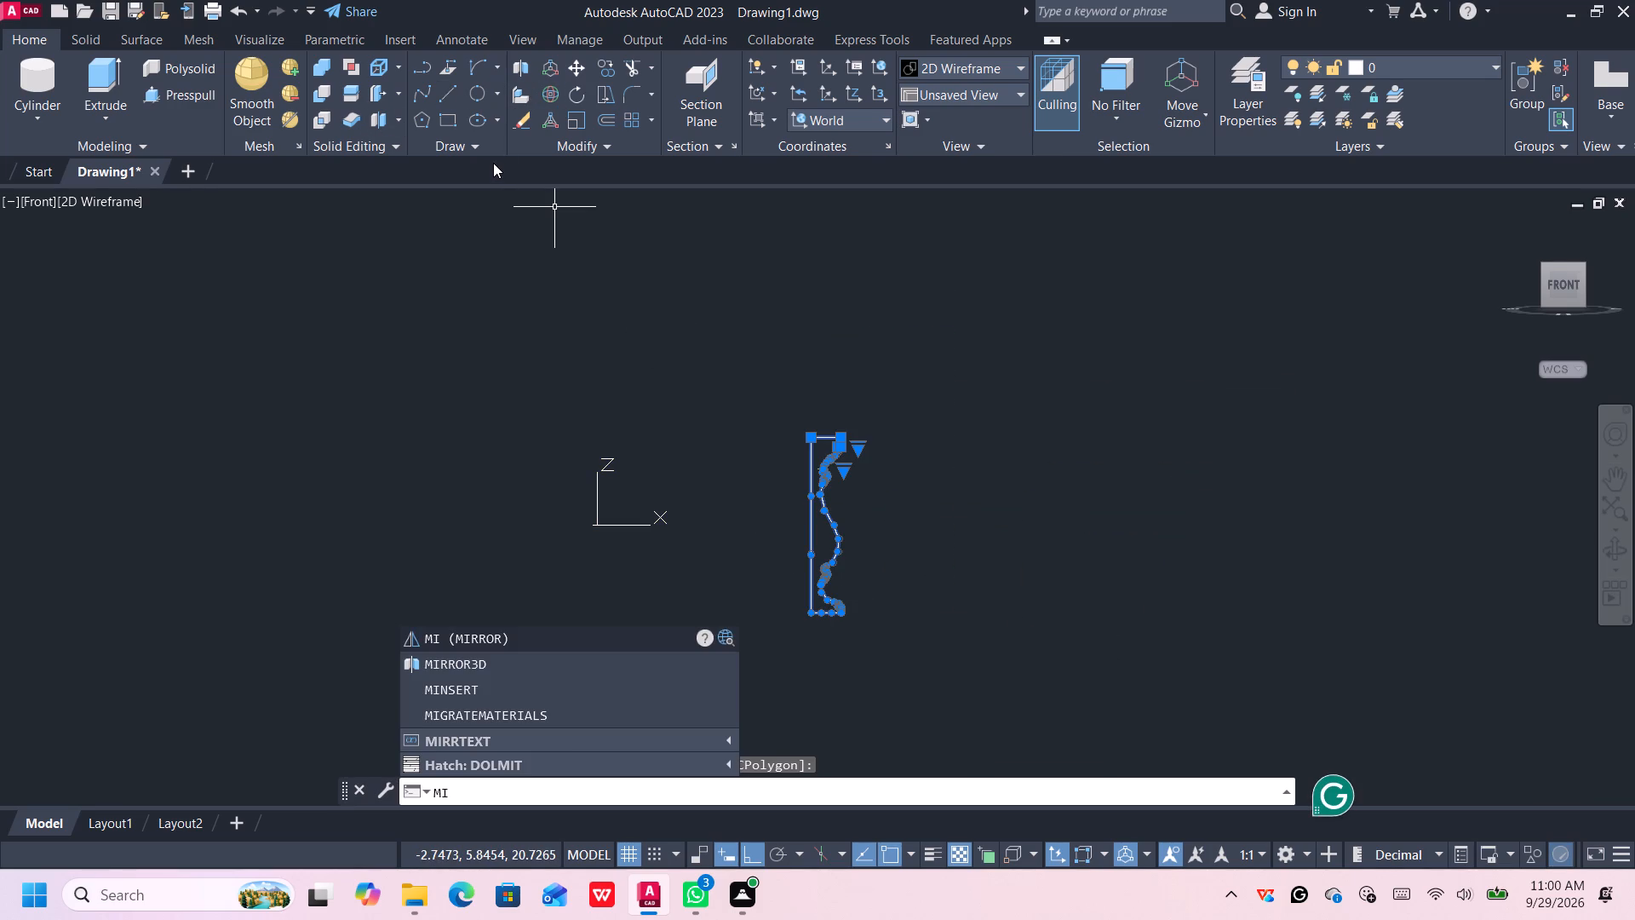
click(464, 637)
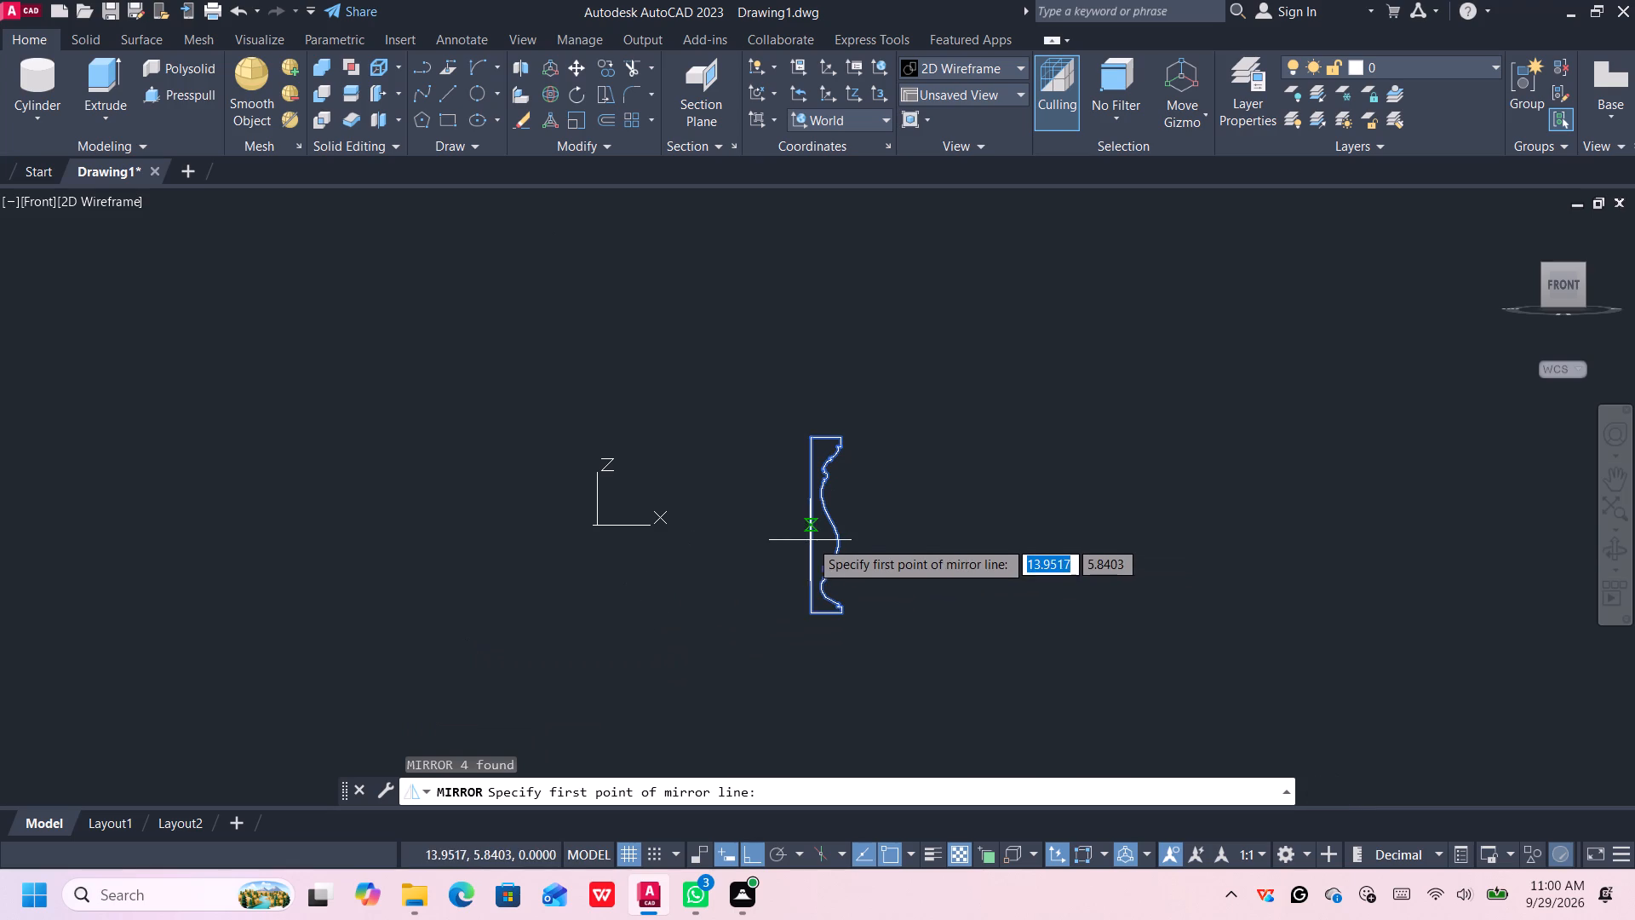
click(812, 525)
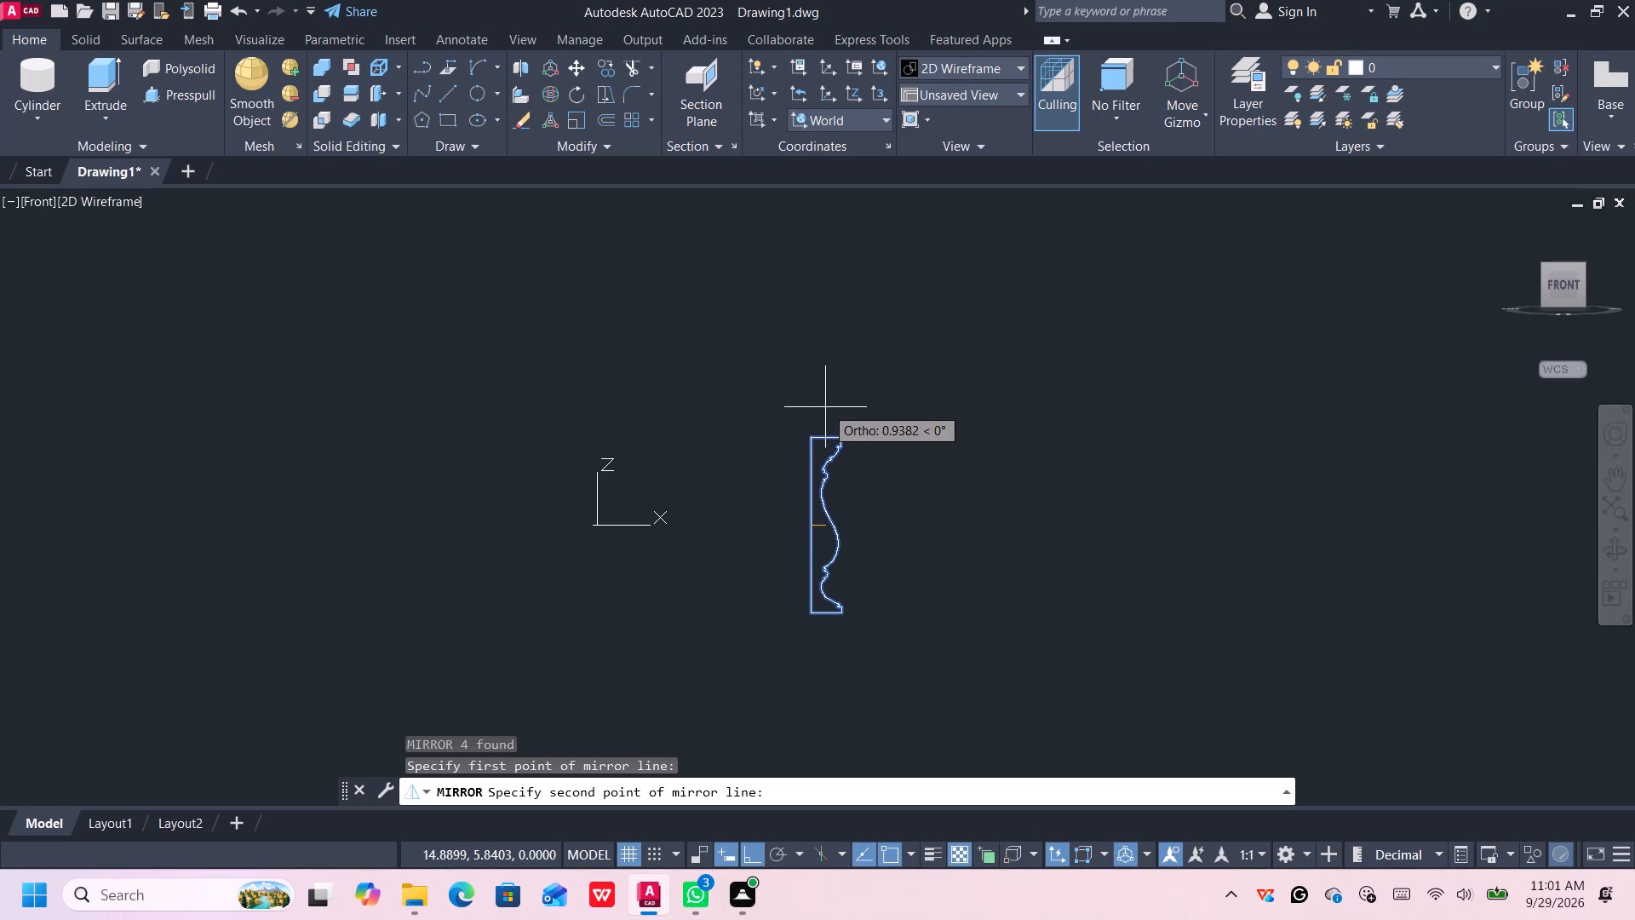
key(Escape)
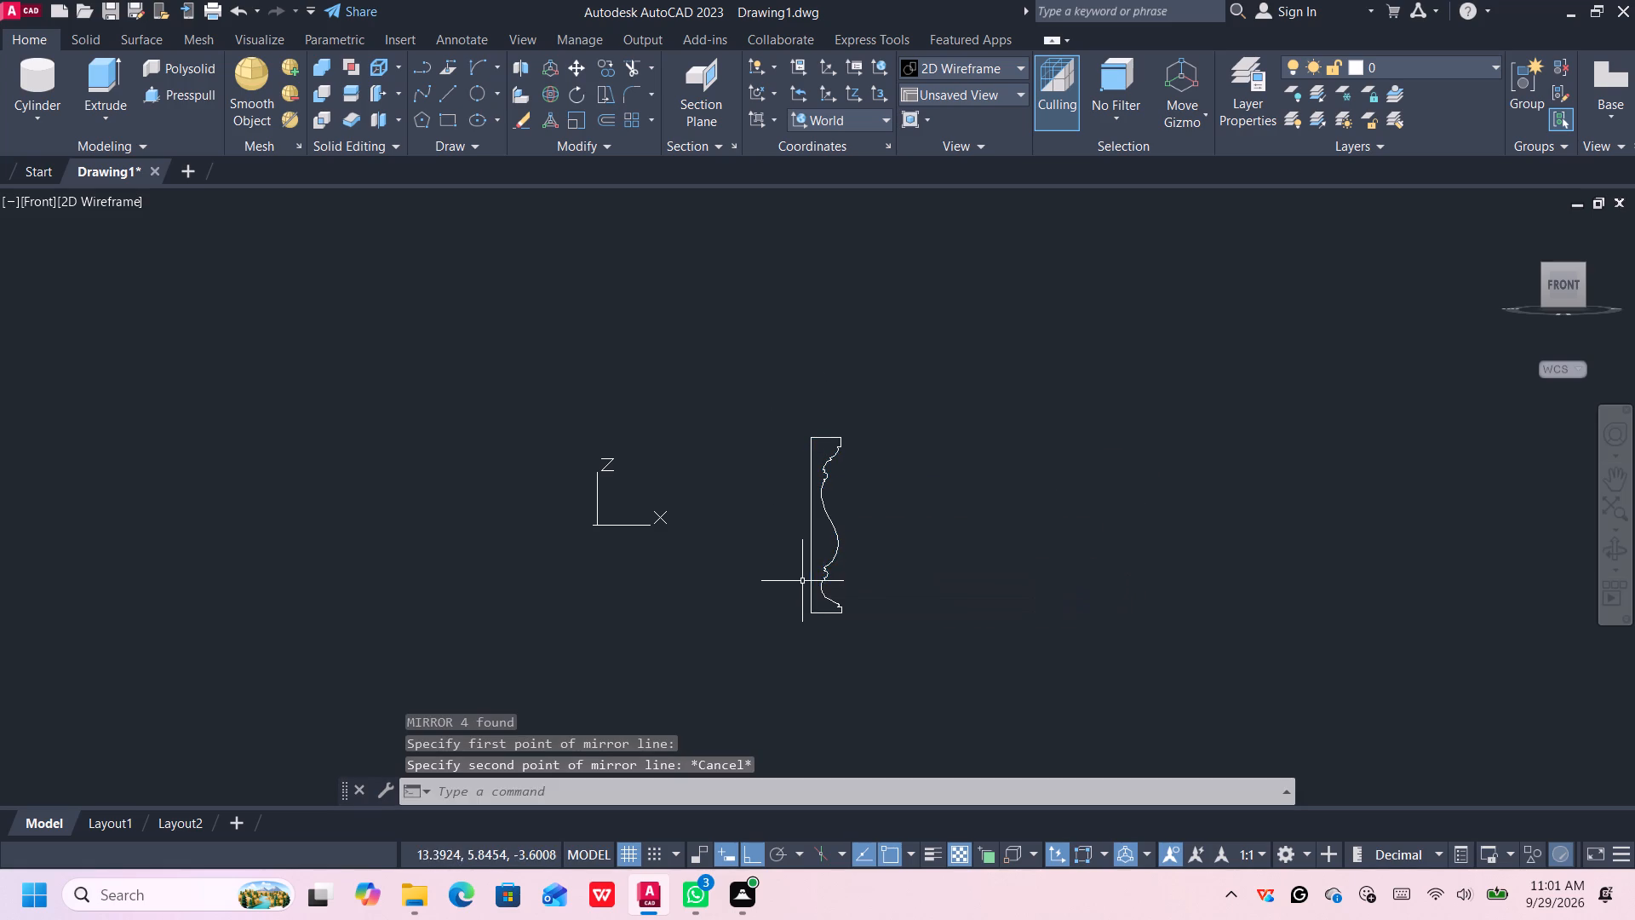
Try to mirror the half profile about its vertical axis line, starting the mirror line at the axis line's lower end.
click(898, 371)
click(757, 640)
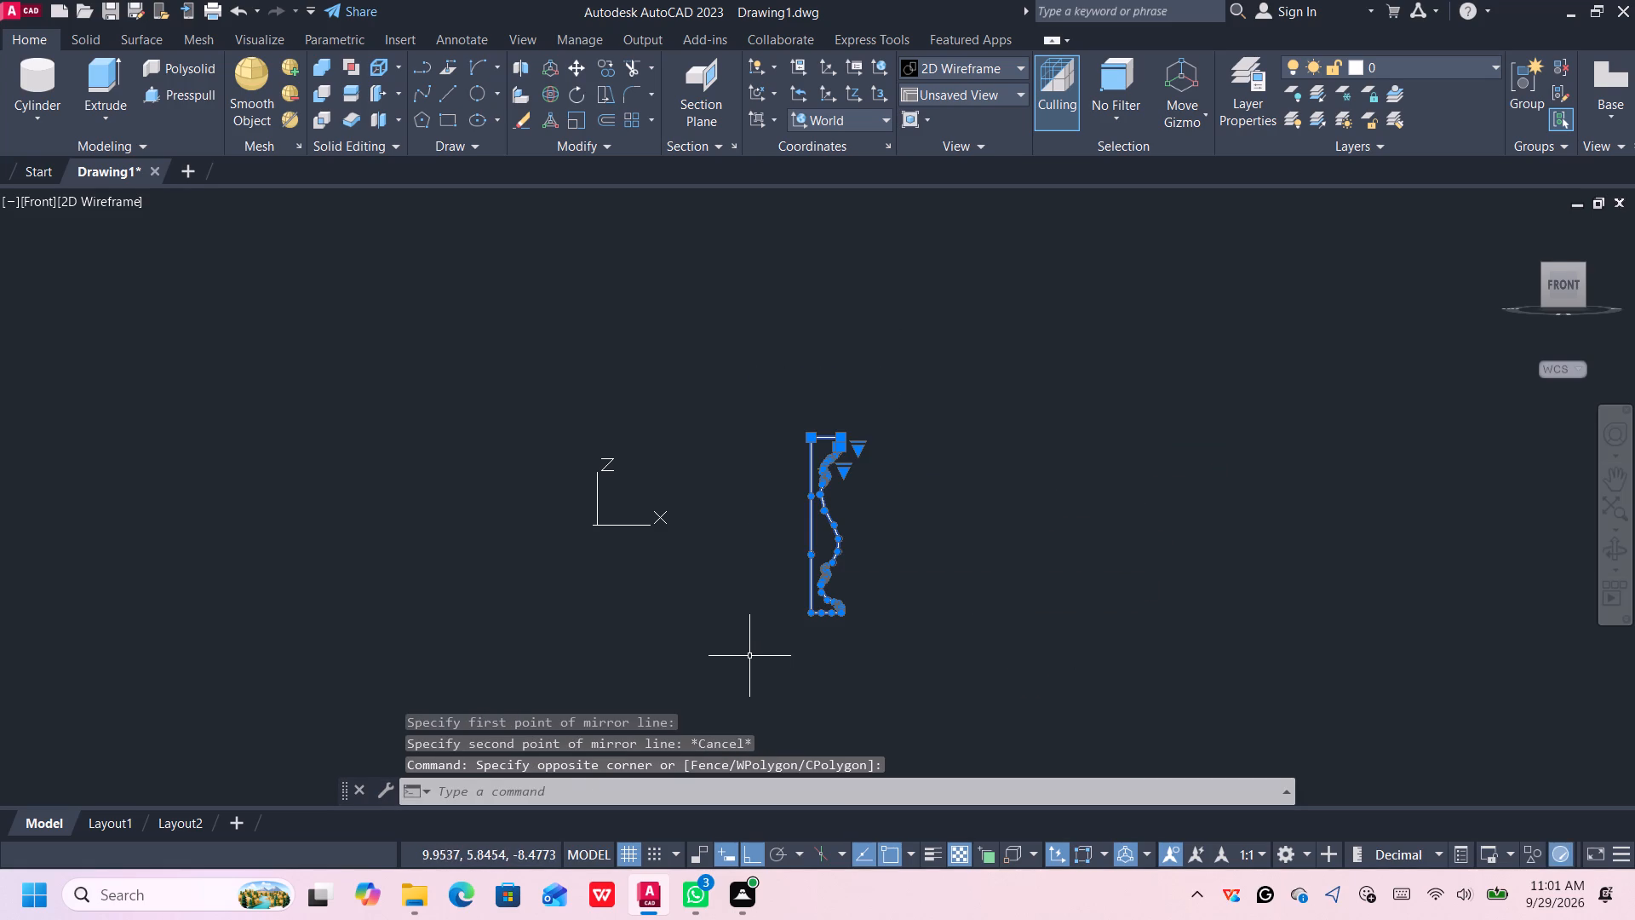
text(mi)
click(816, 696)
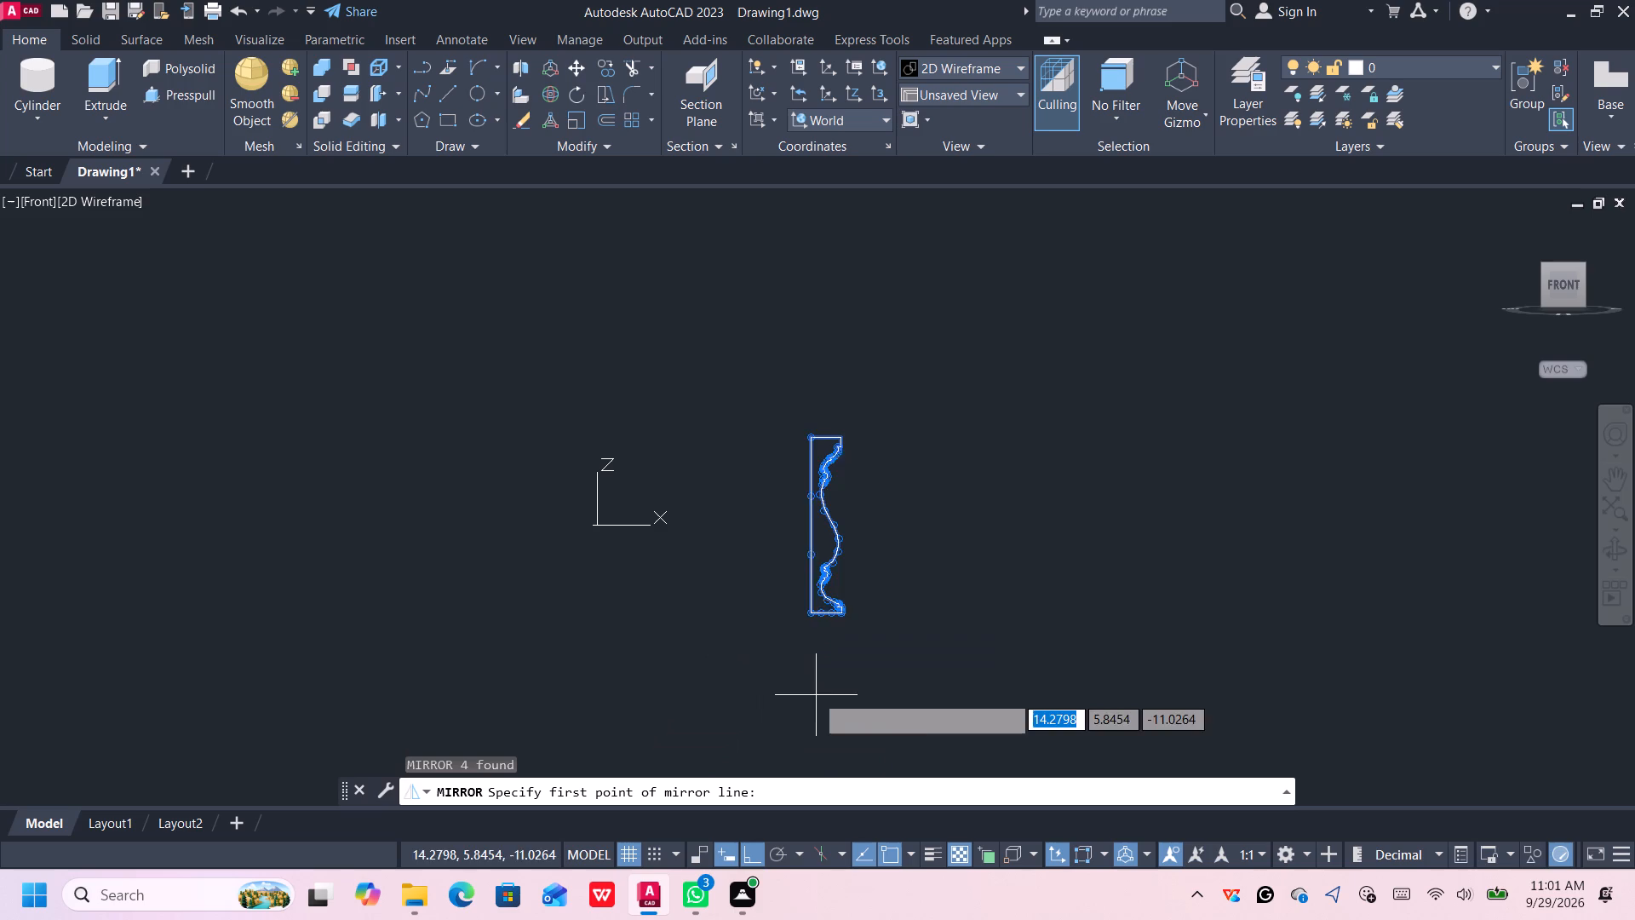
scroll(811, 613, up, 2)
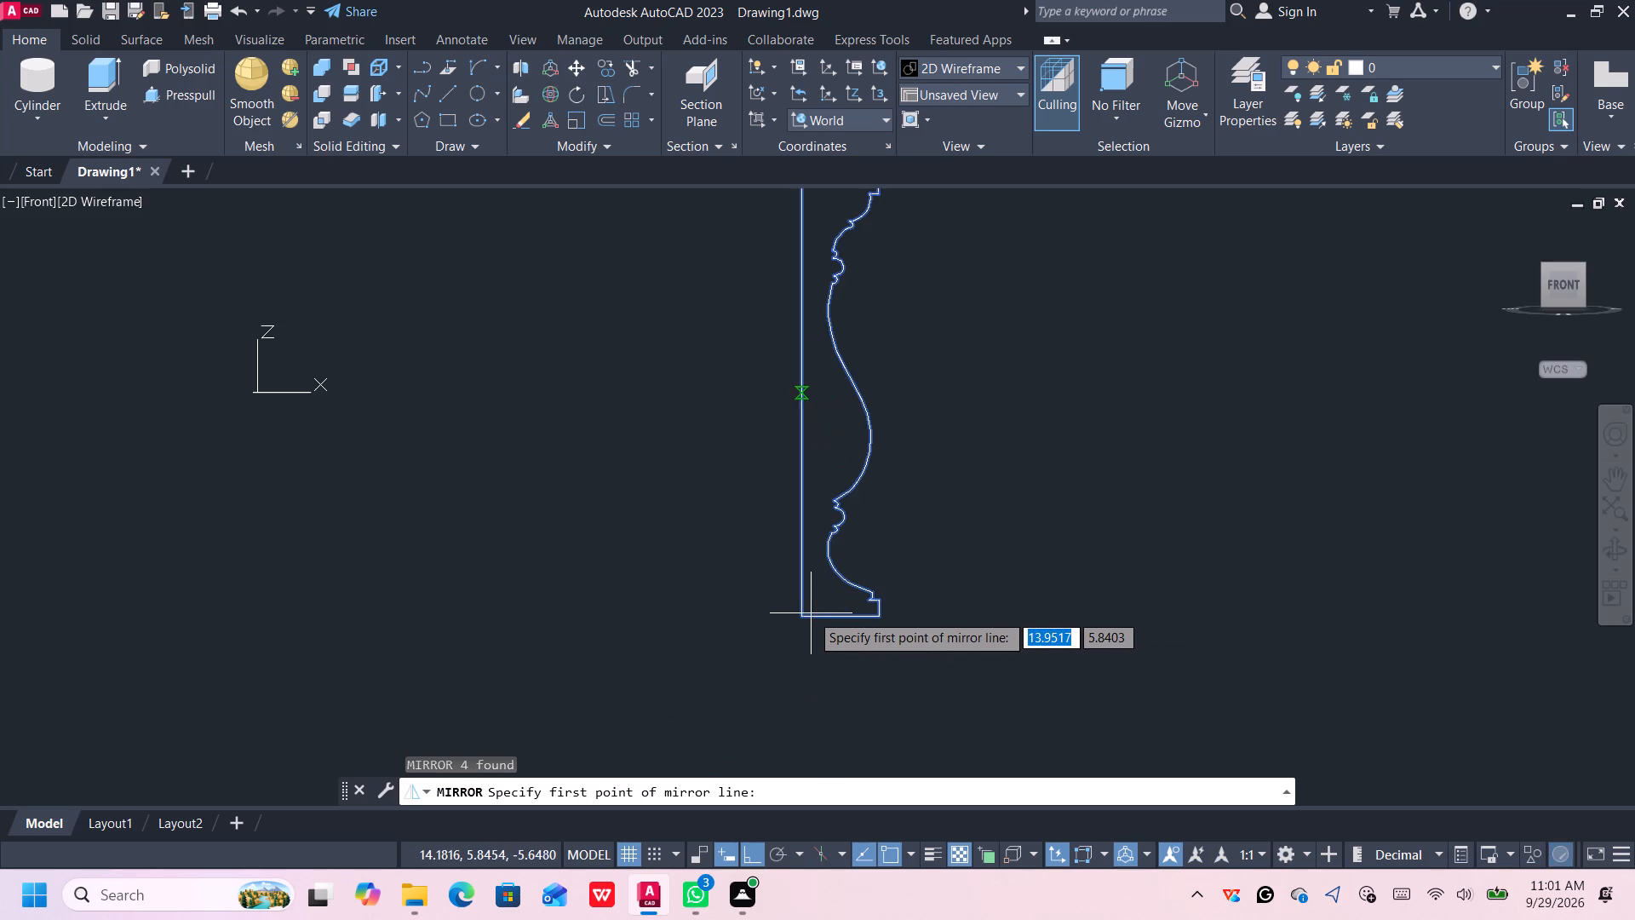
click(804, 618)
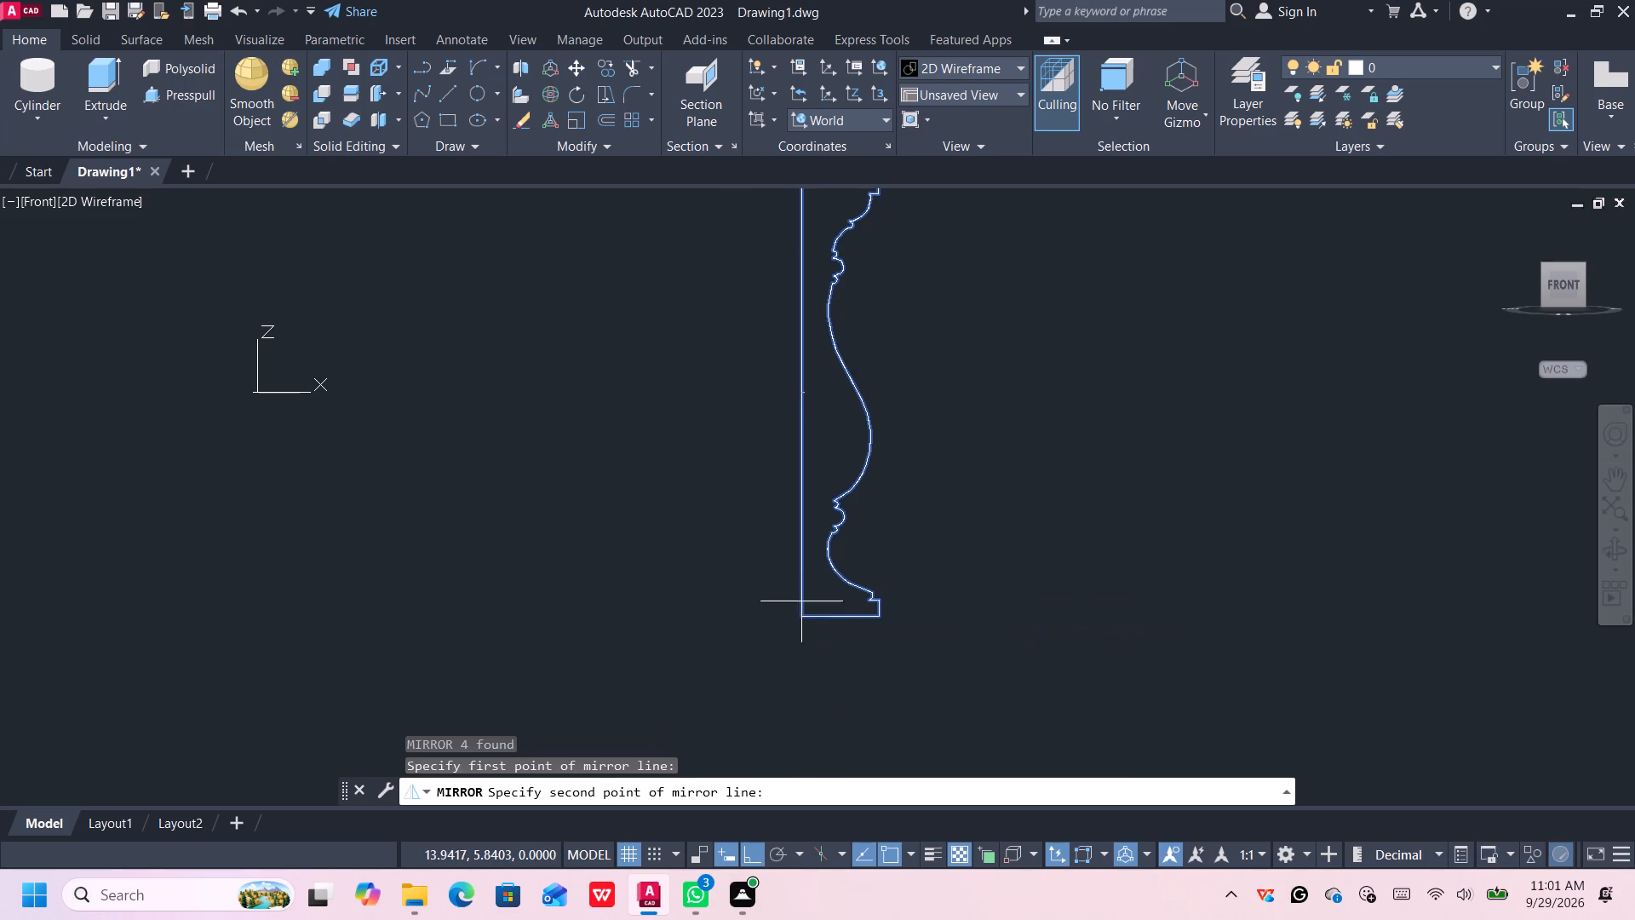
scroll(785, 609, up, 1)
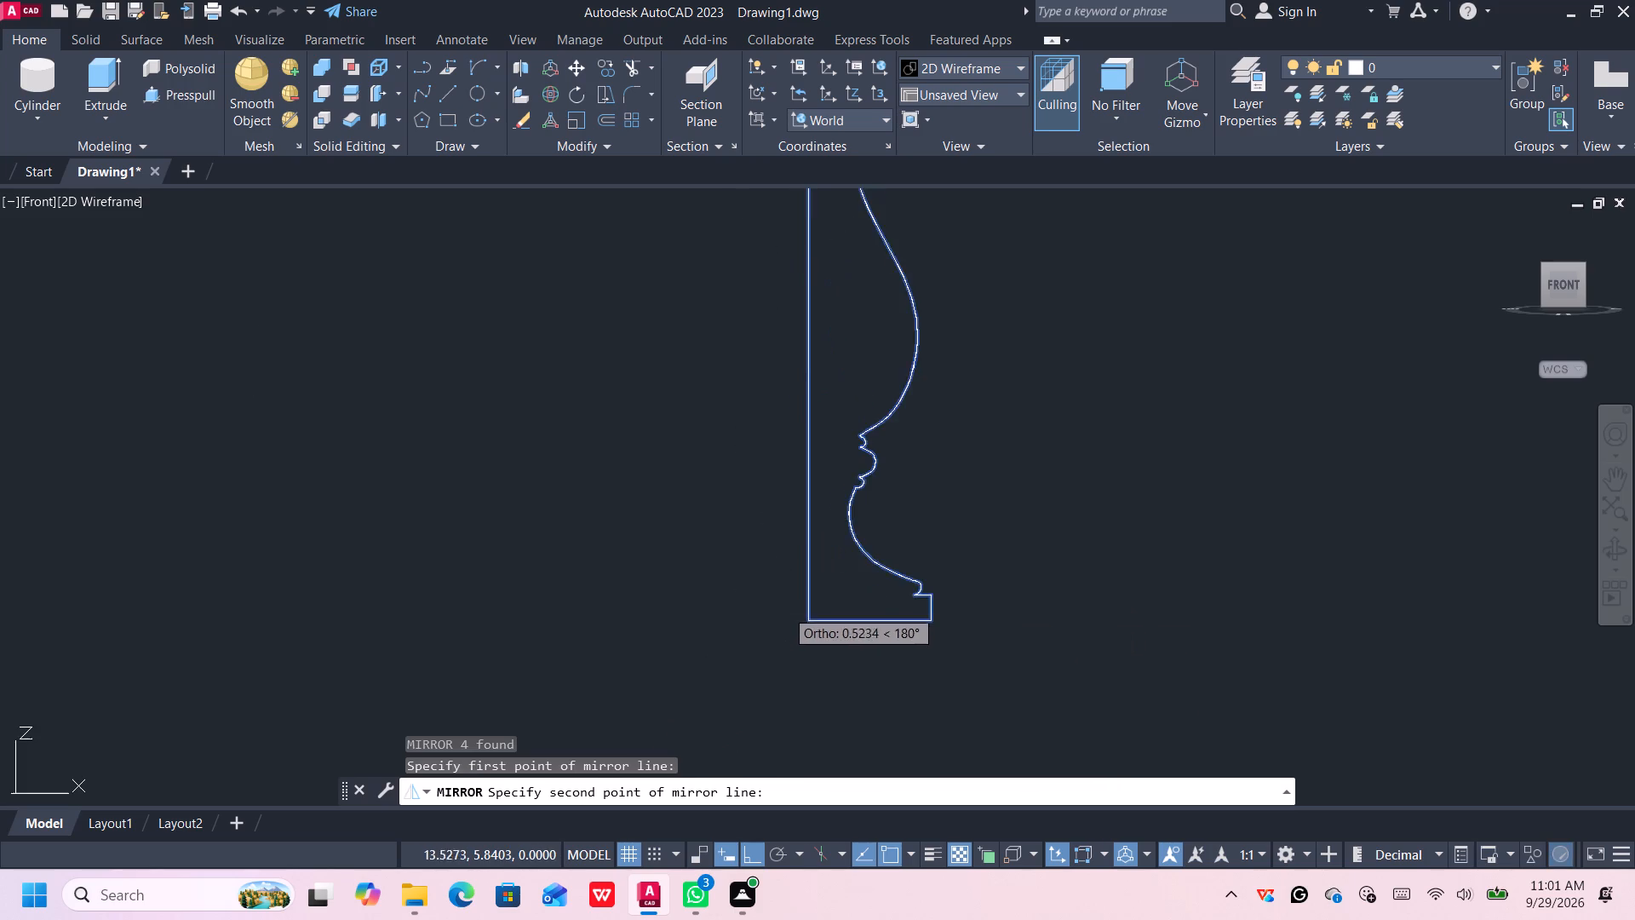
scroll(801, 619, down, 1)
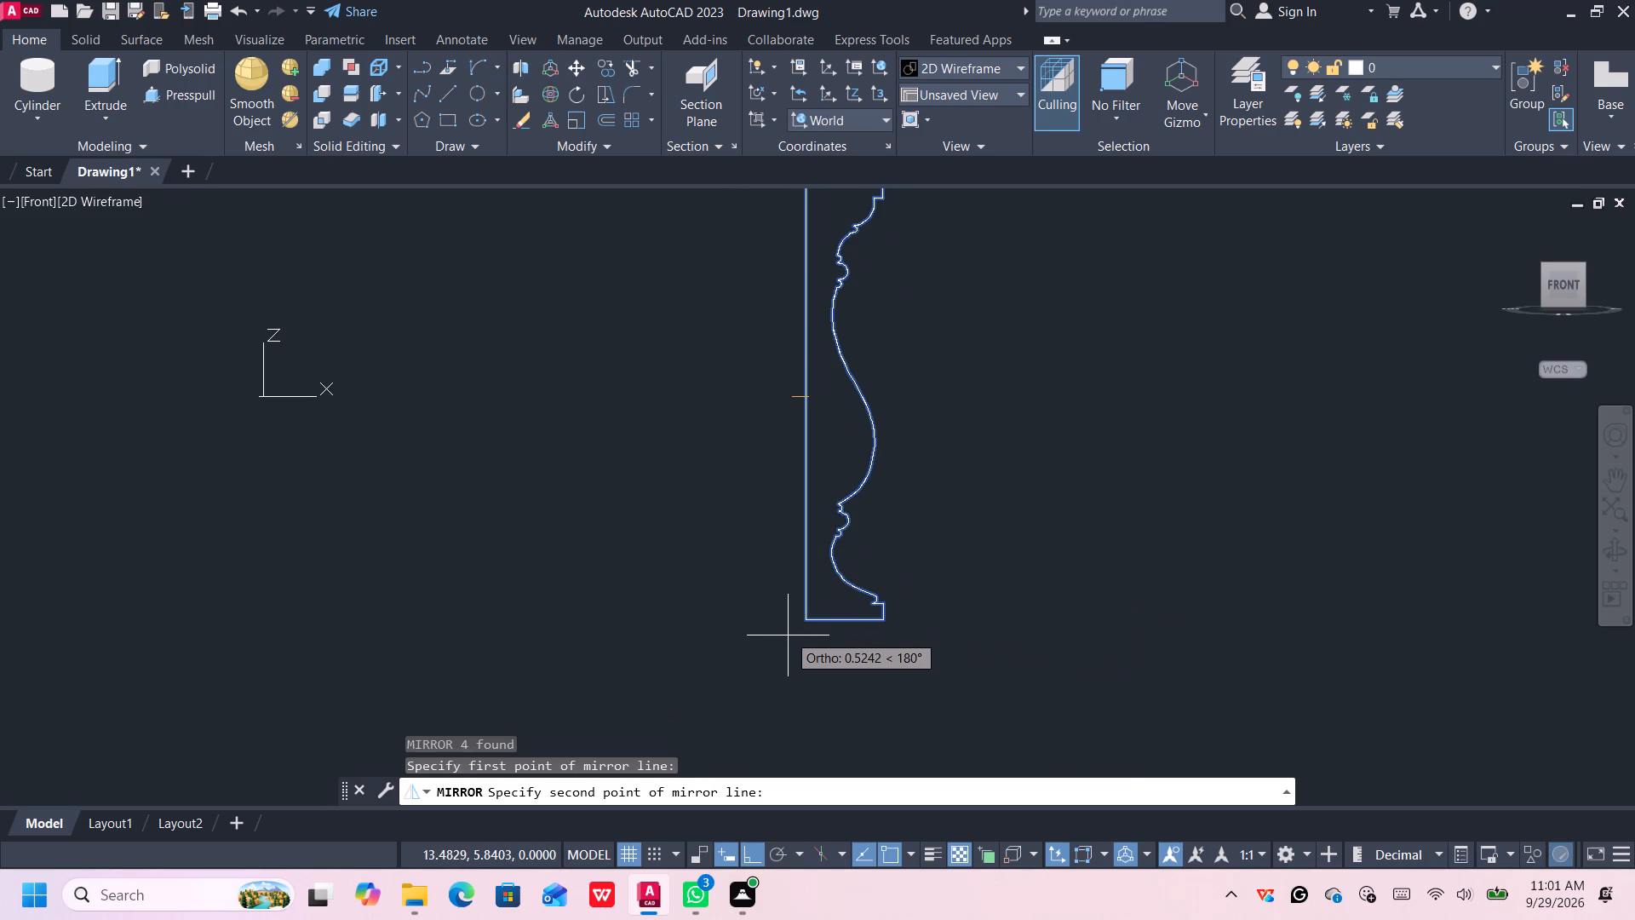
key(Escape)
Select the whole half profile again for the Mirror command and turn on 3D object snap.
scroll(1032, 271, down, 2)
middle_drag(1039, 236, 1027, 304)
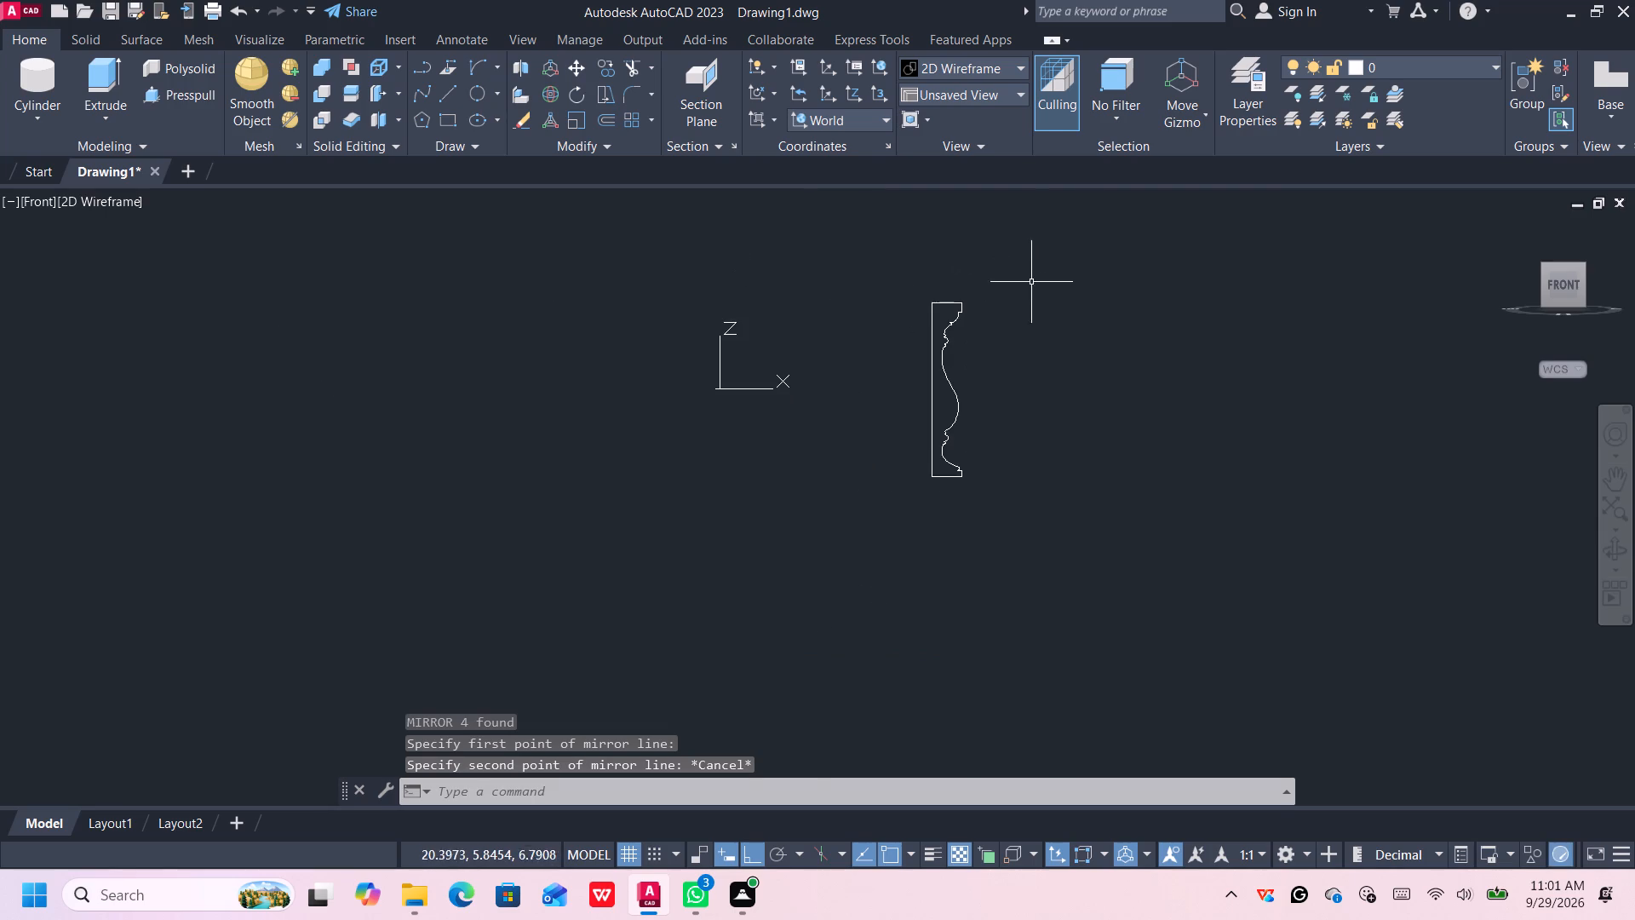
click(1035, 272)
click(826, 593)
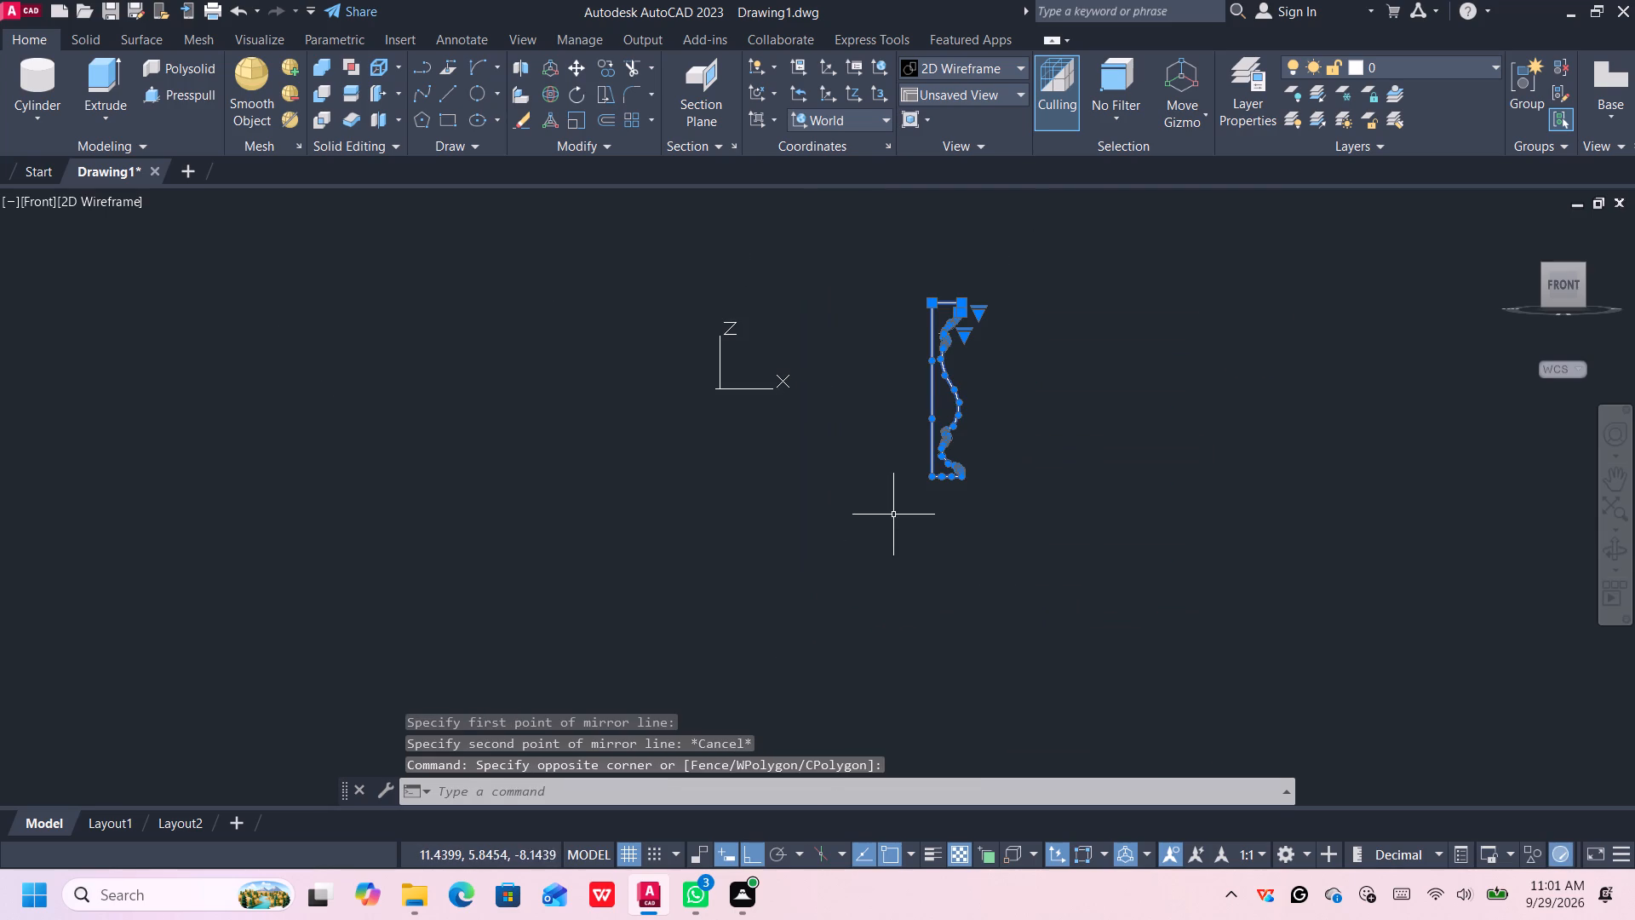
middle_drag(893, 517, 915, 599)
key(m)
key(i)
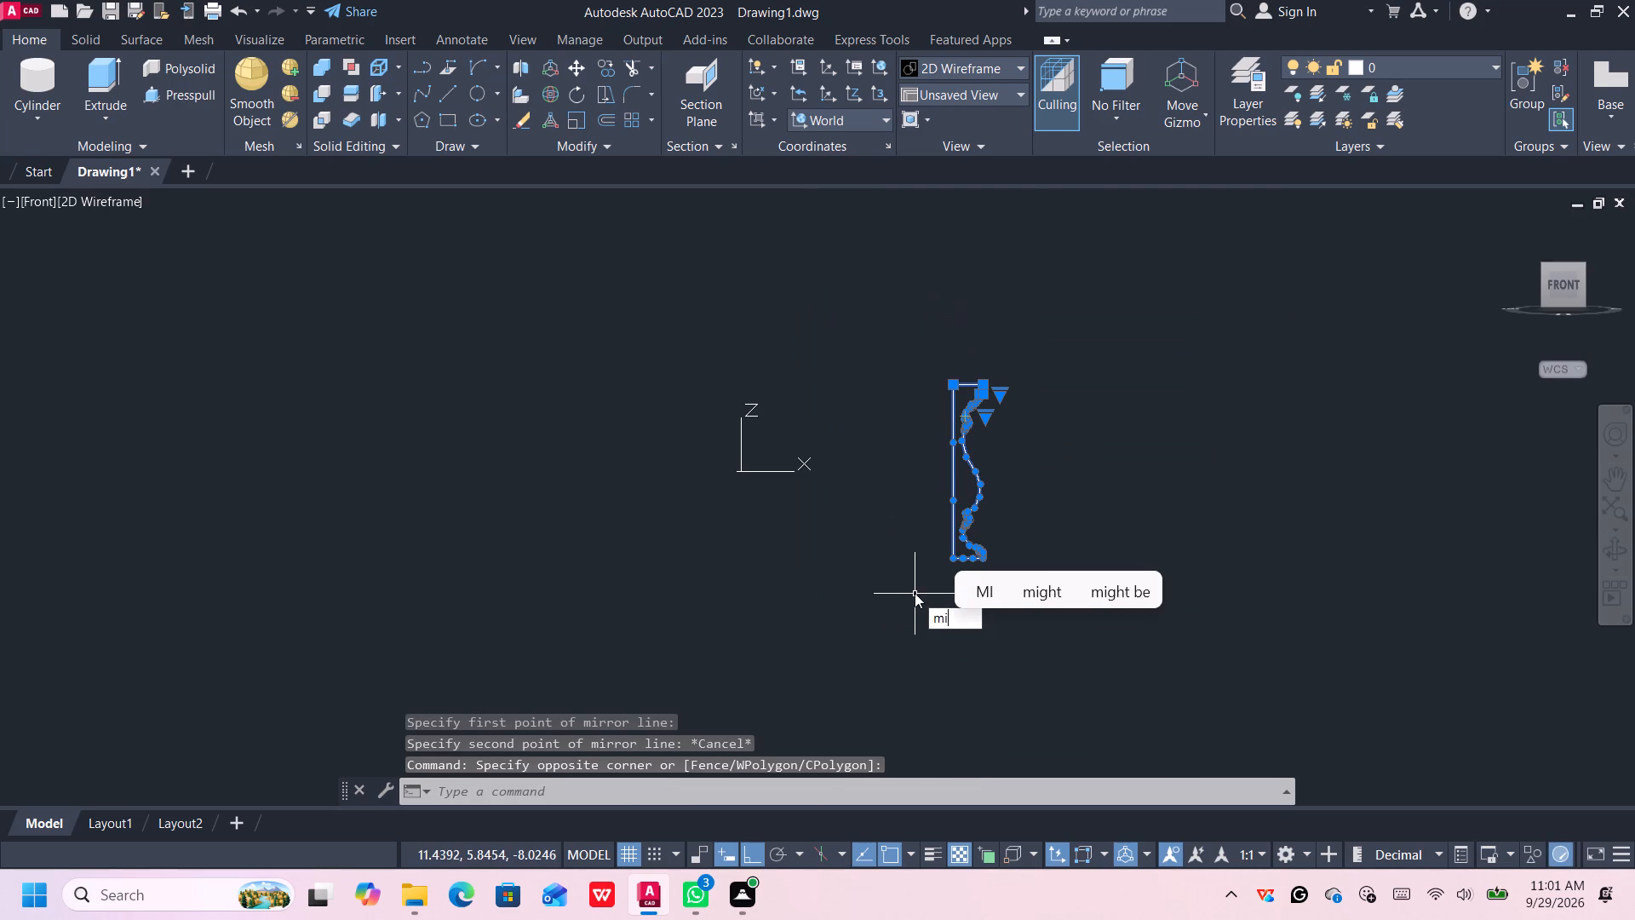
click(952, 636)
scroll(953, 562, up, 3)
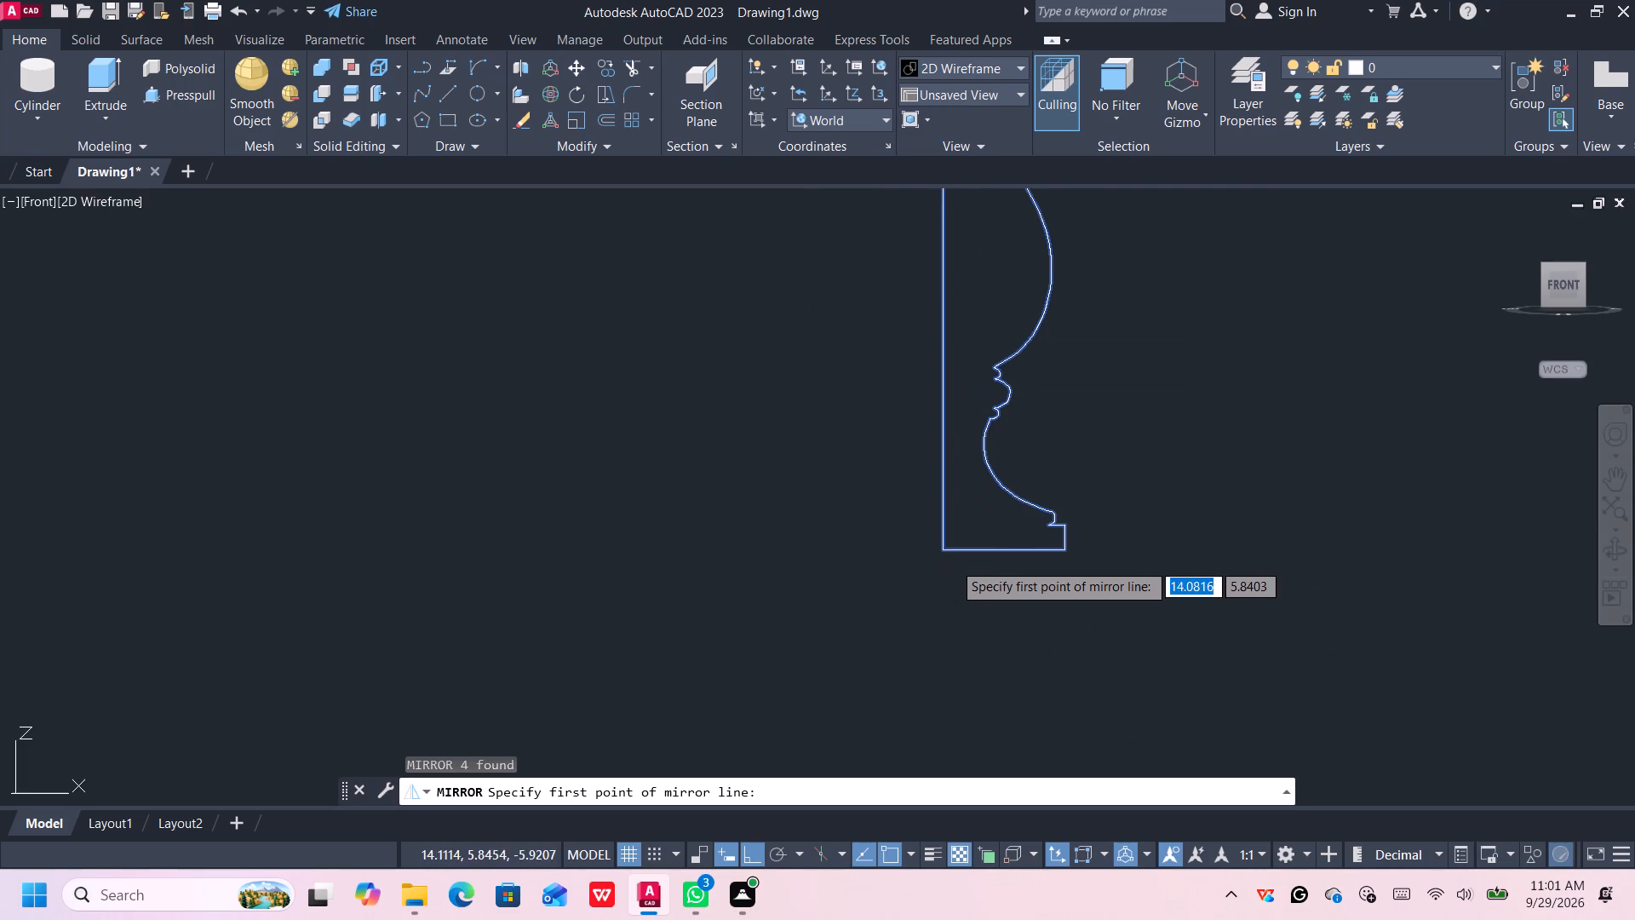
click(1011, 854)
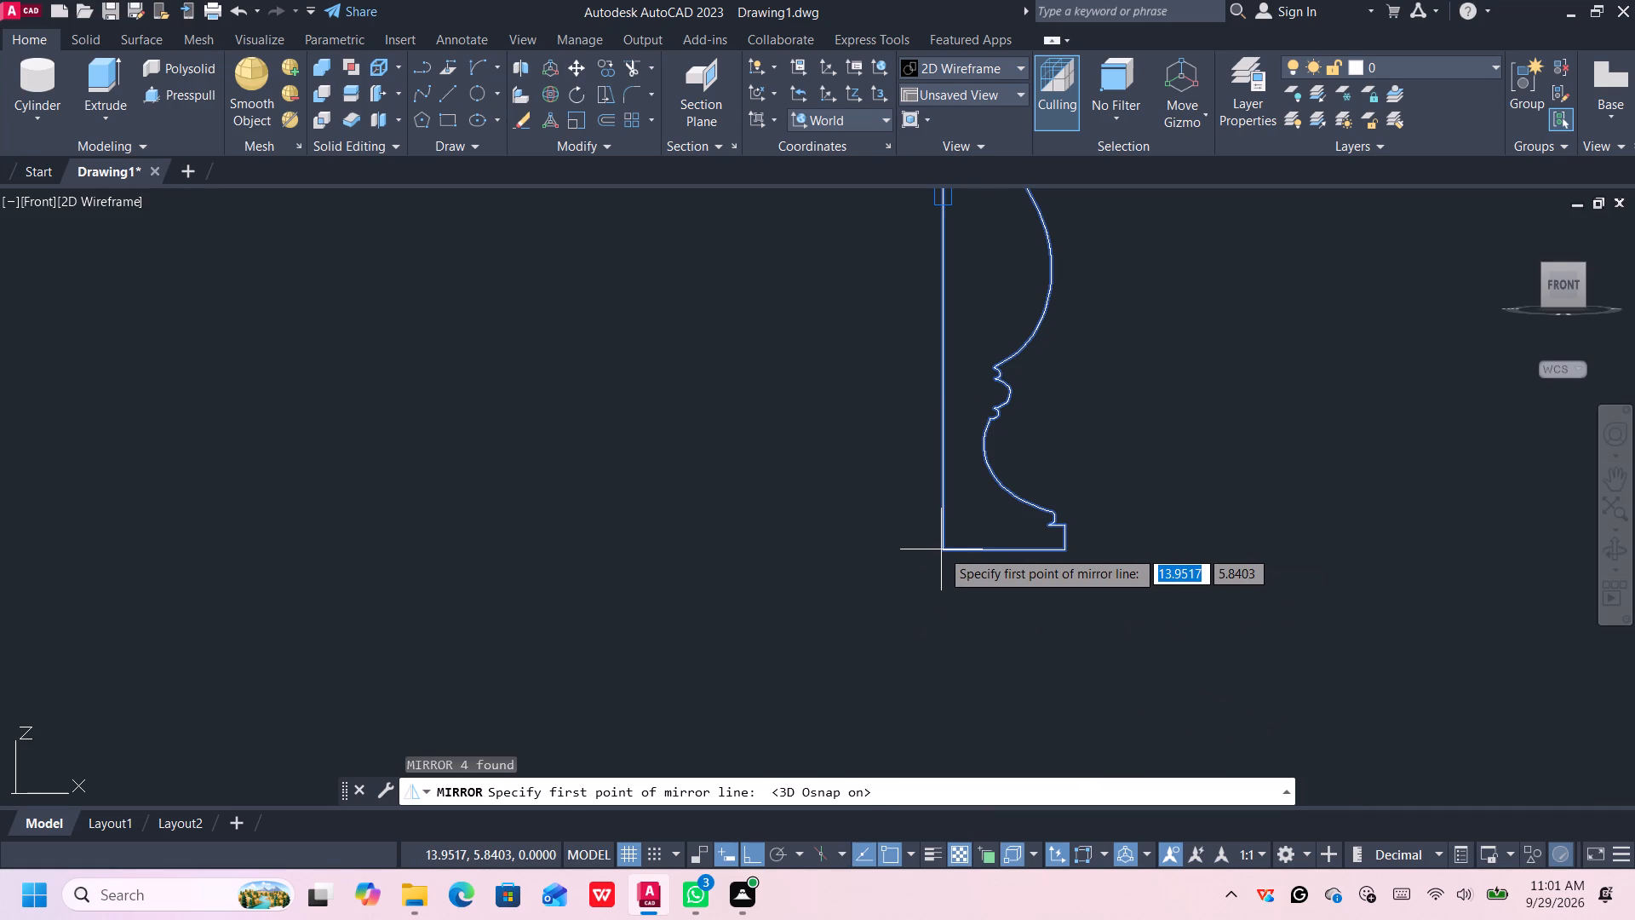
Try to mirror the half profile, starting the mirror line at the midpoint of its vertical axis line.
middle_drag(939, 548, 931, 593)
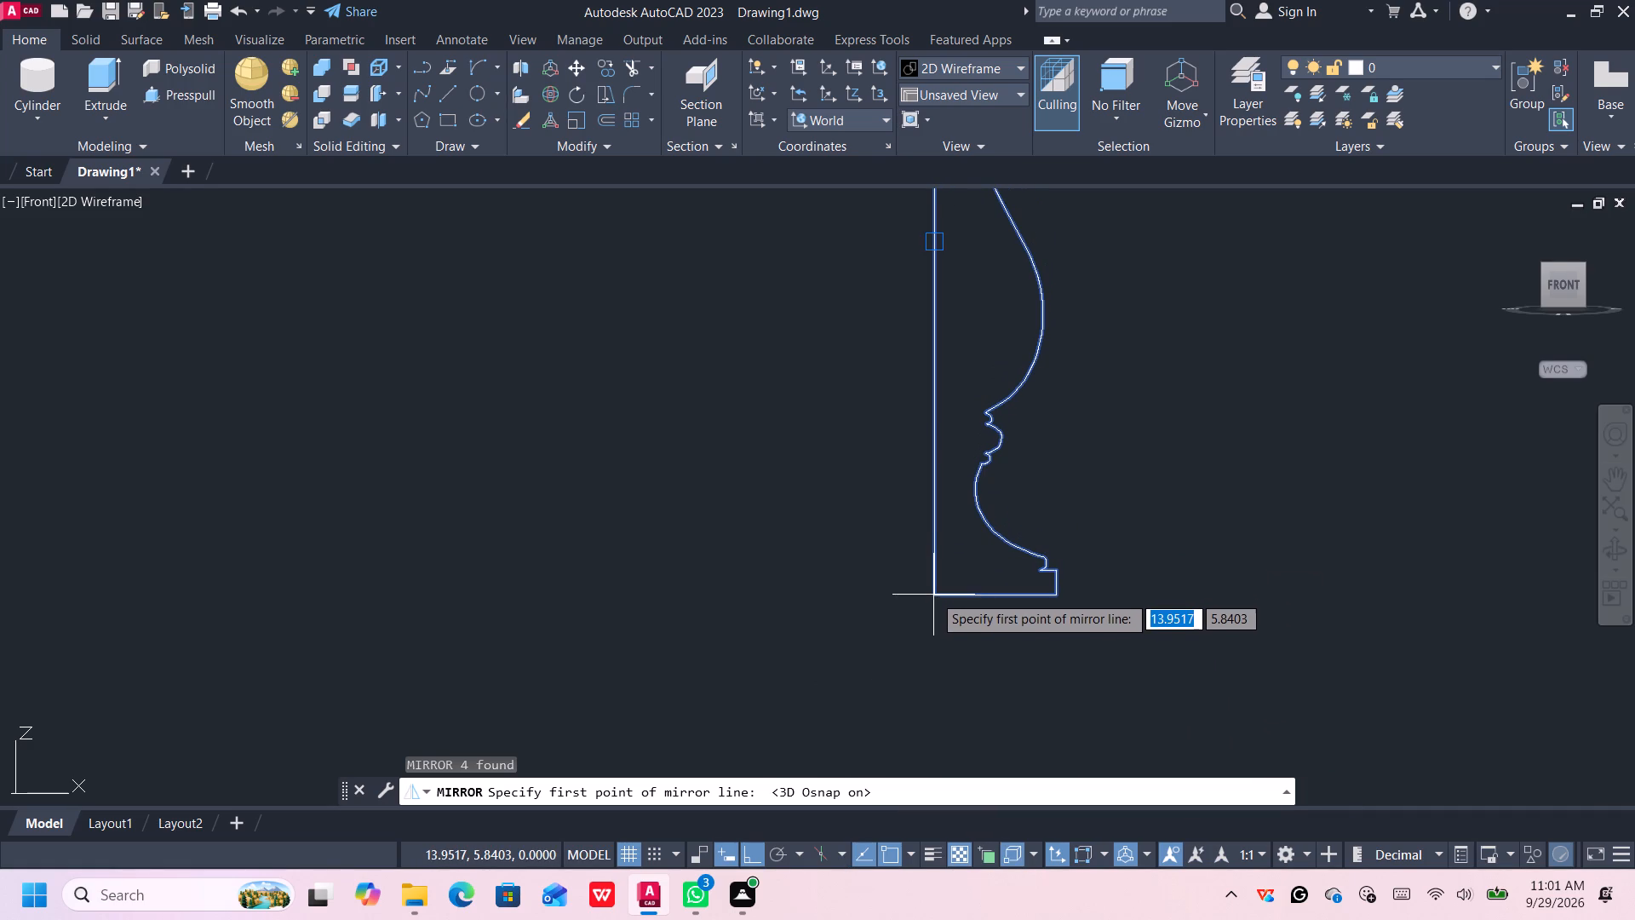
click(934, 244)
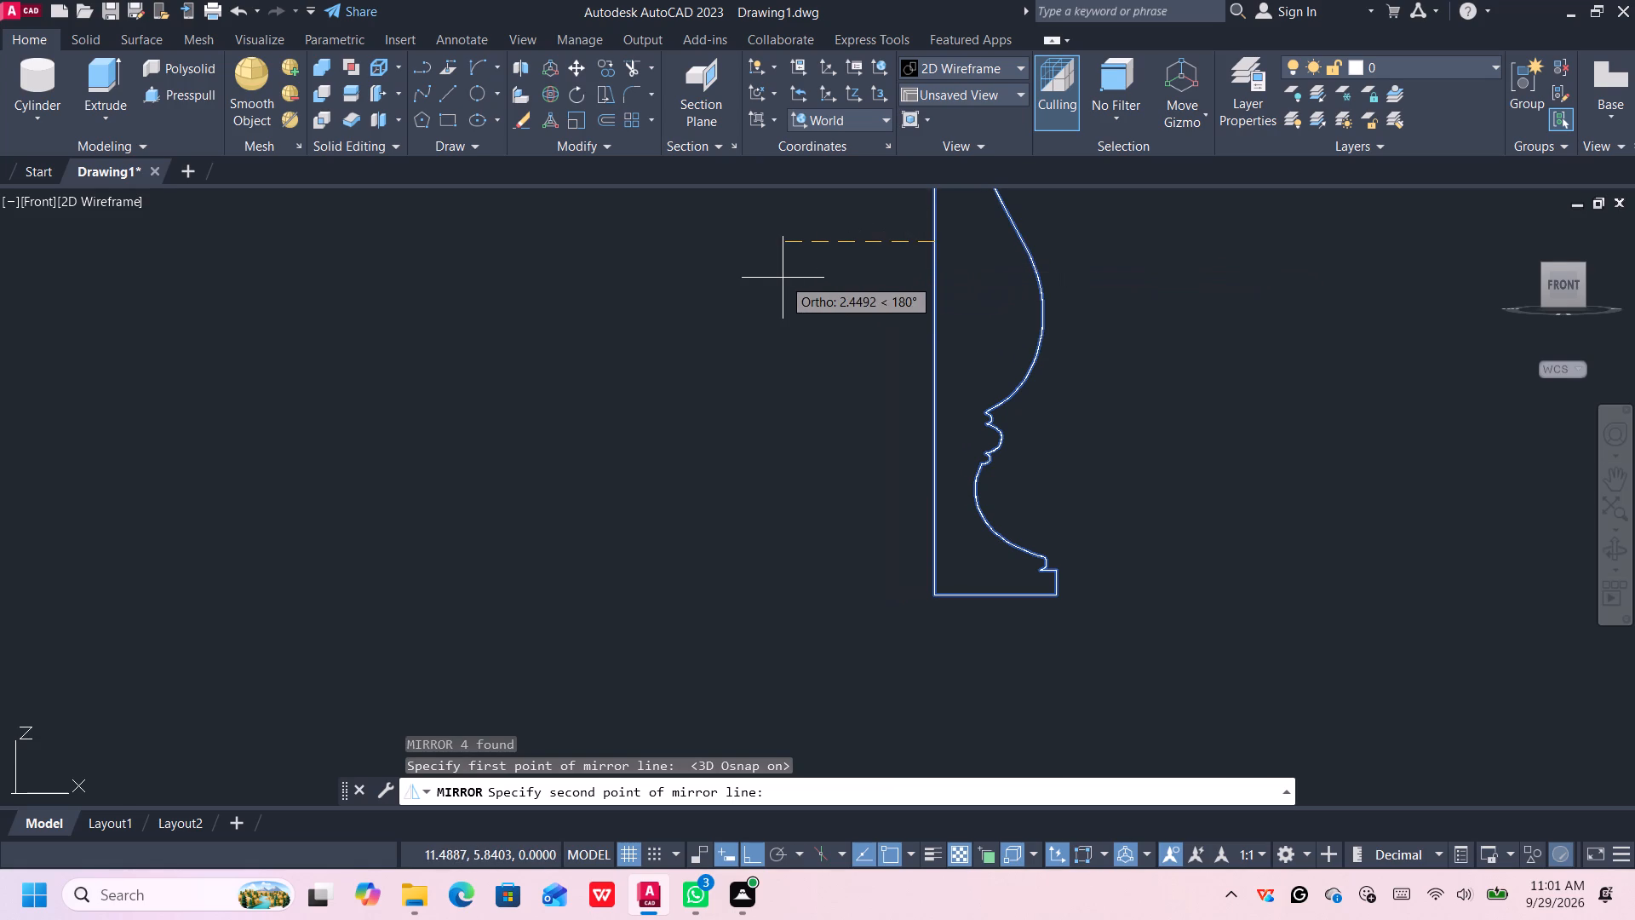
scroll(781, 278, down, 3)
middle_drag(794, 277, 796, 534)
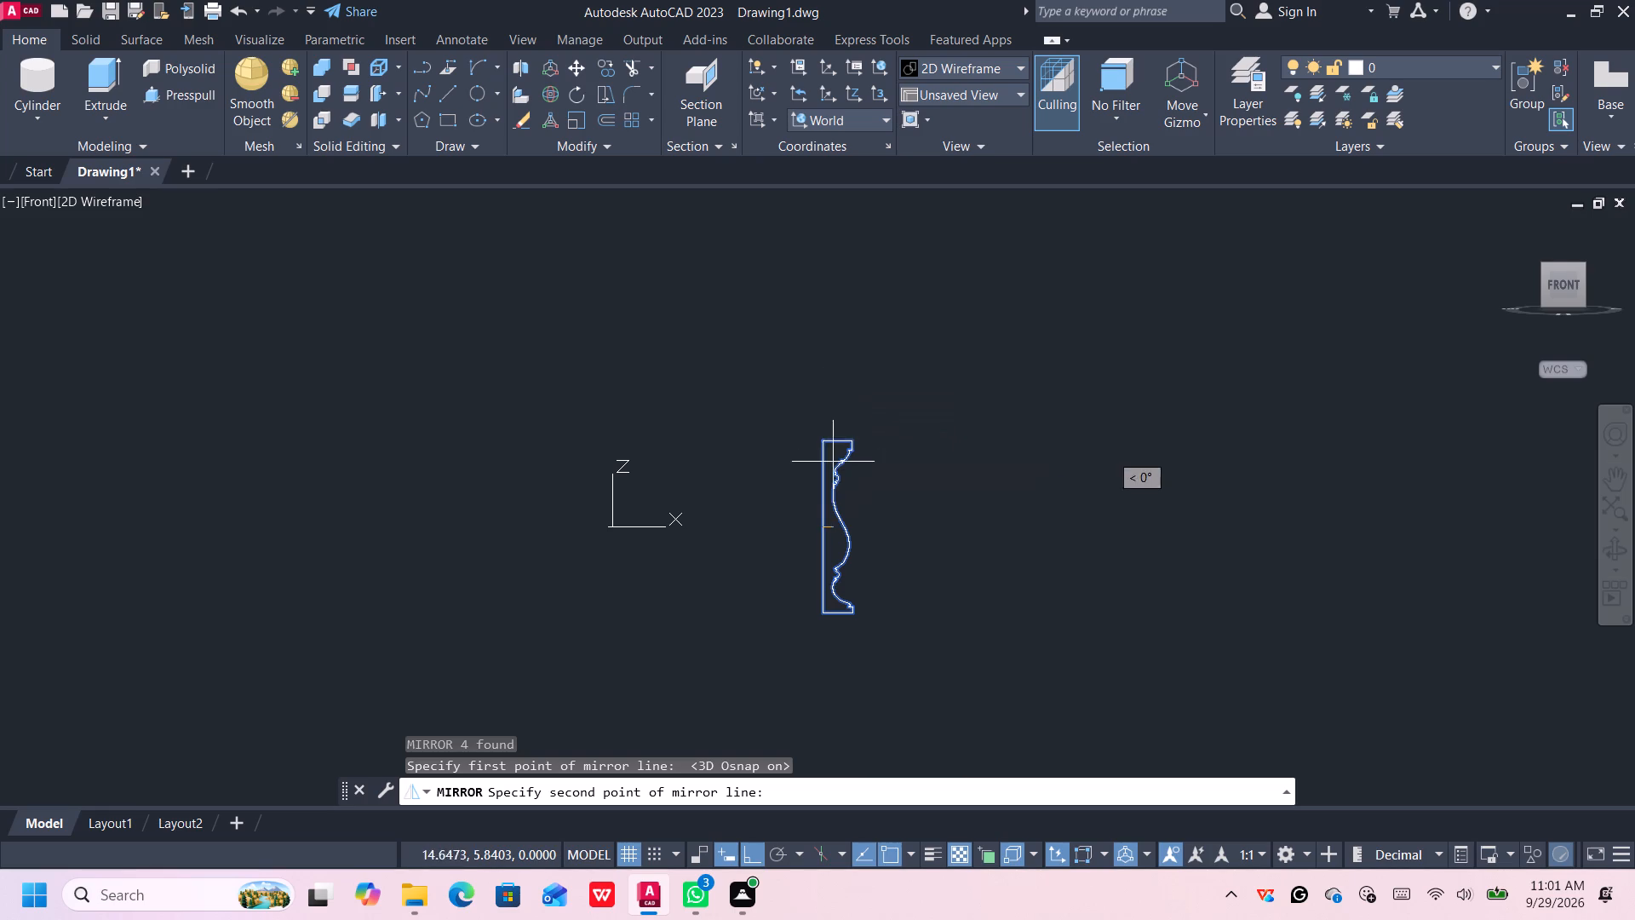
Switch the workspace from 3D Modeling to Drafting & Annotation.
click(1309, 852)
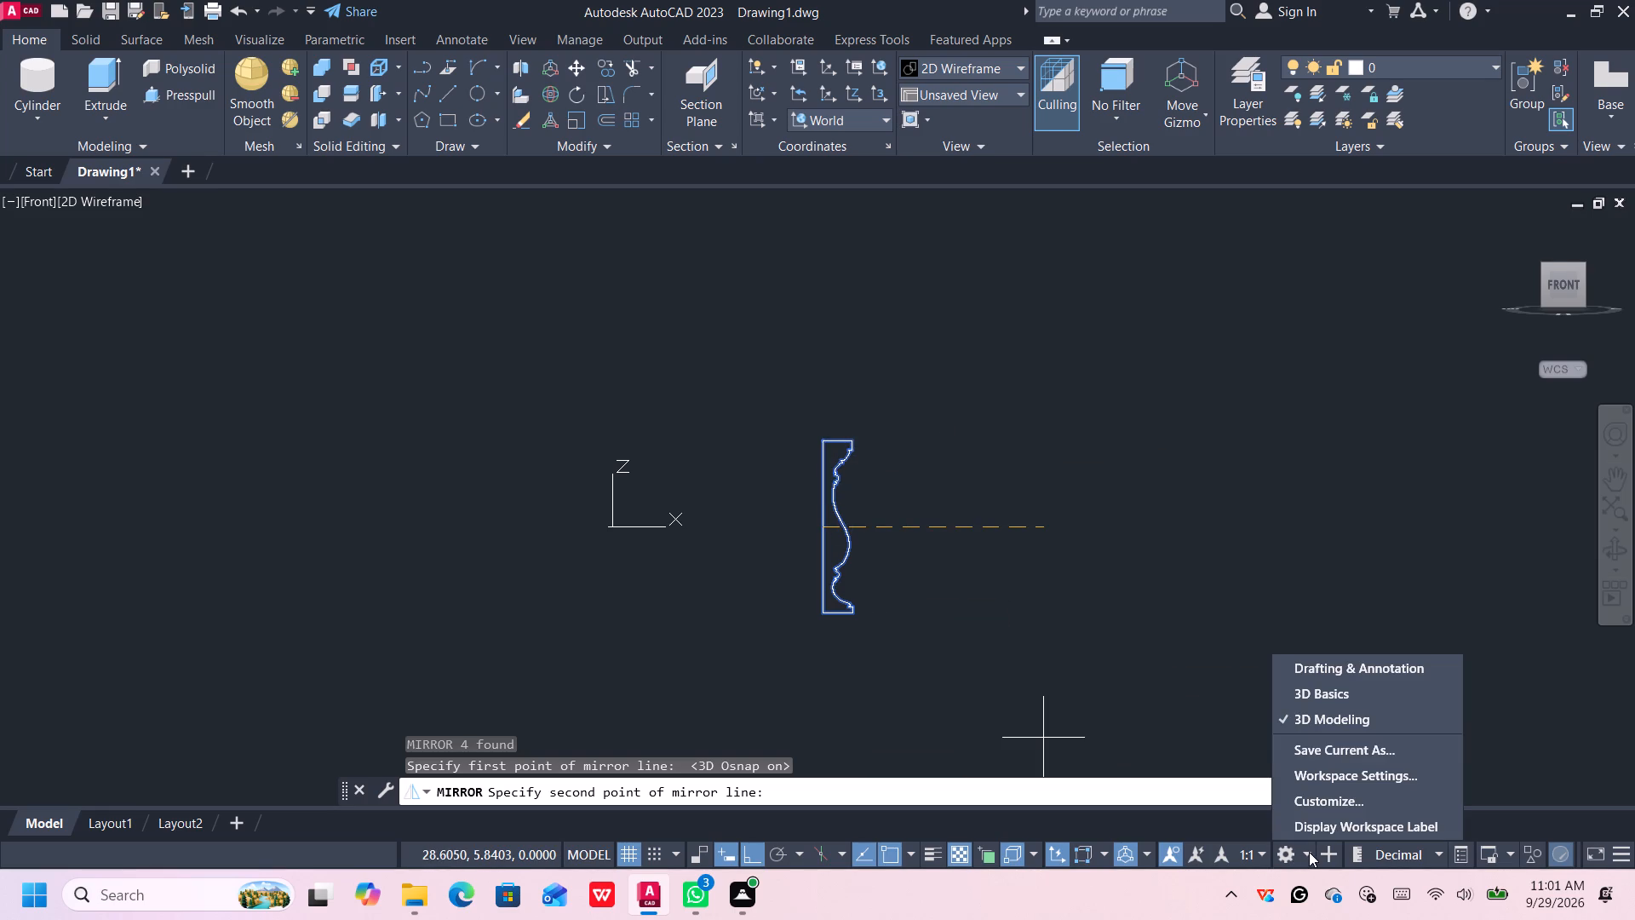
click(1323, 667)
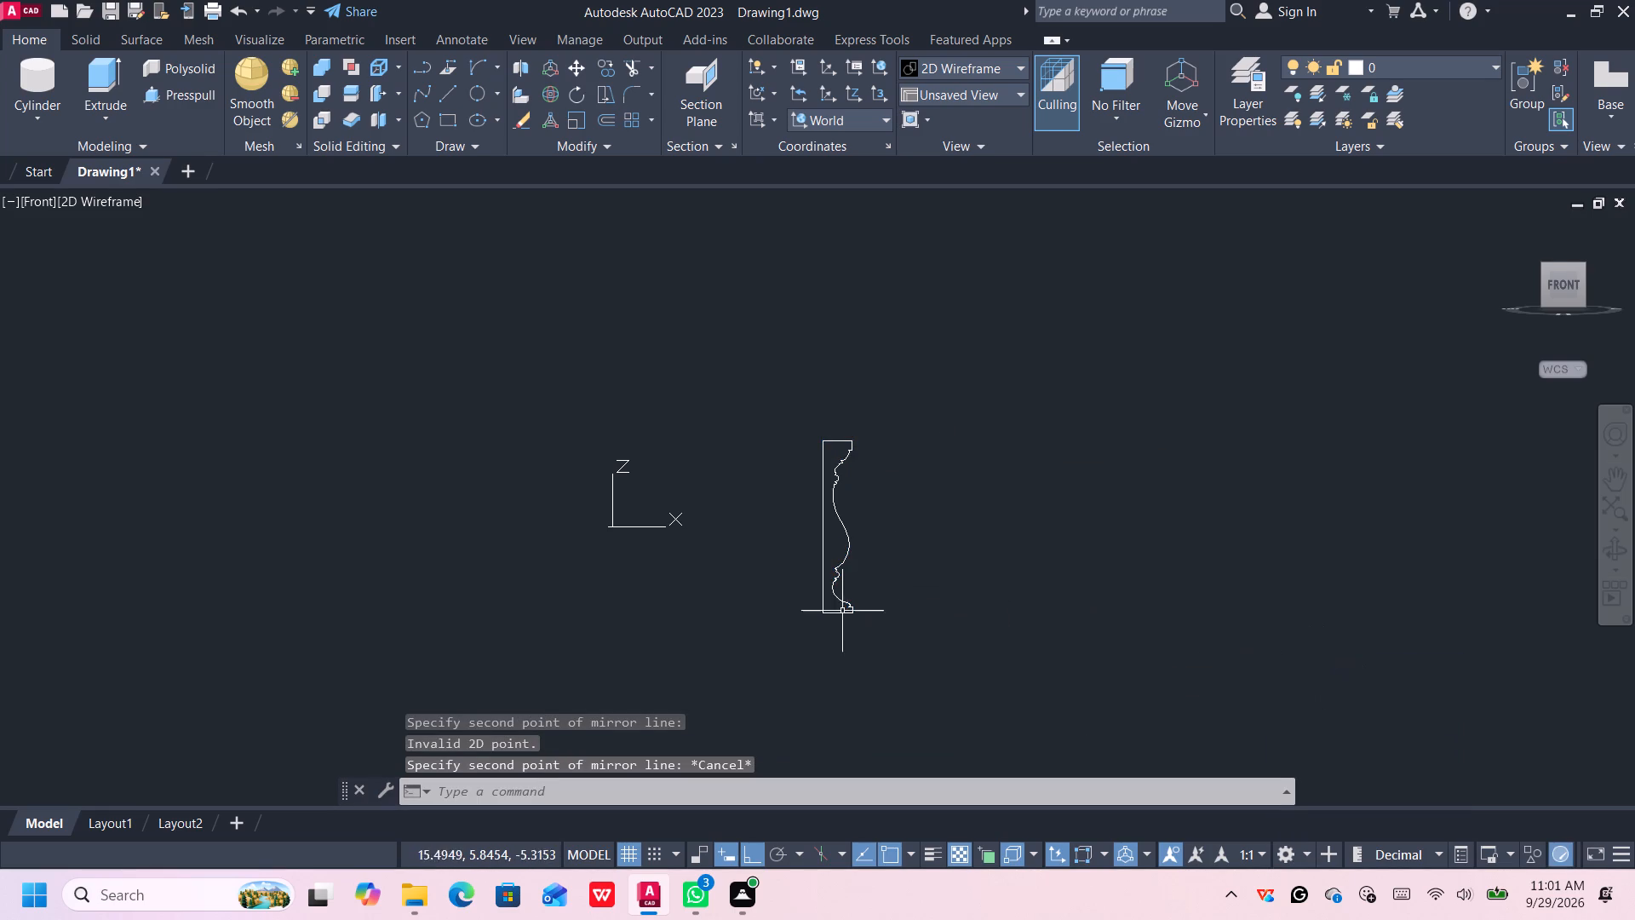
middle_drag(826, 600, 858, 634)
scroll(857, 631, up, 2)
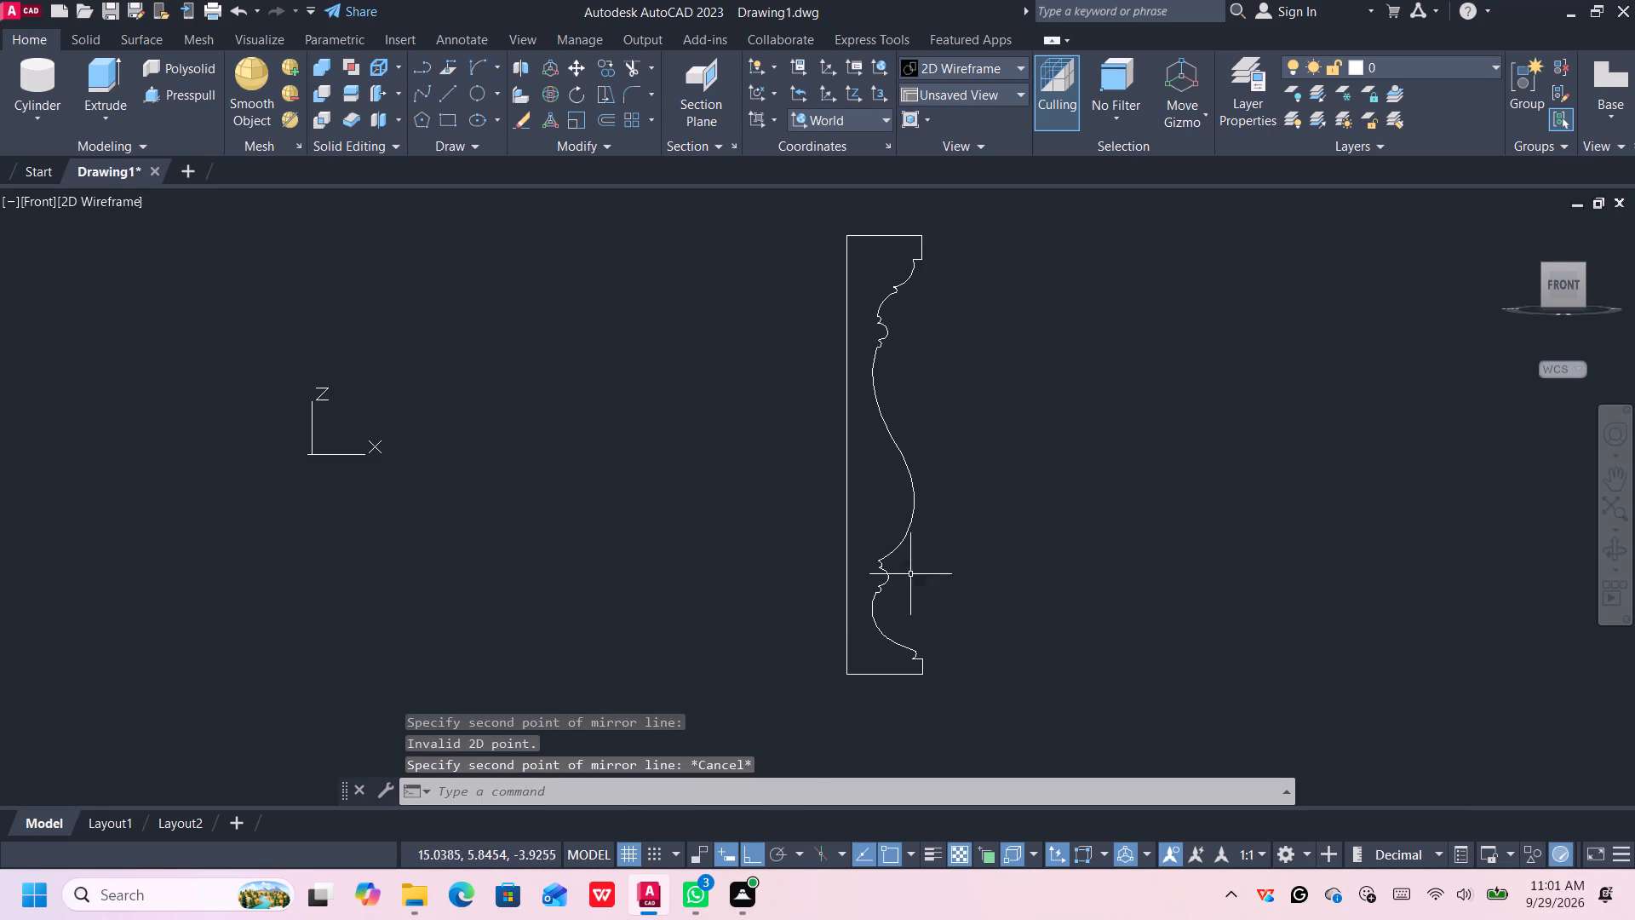
click(1052, 198)
click(708, 755)
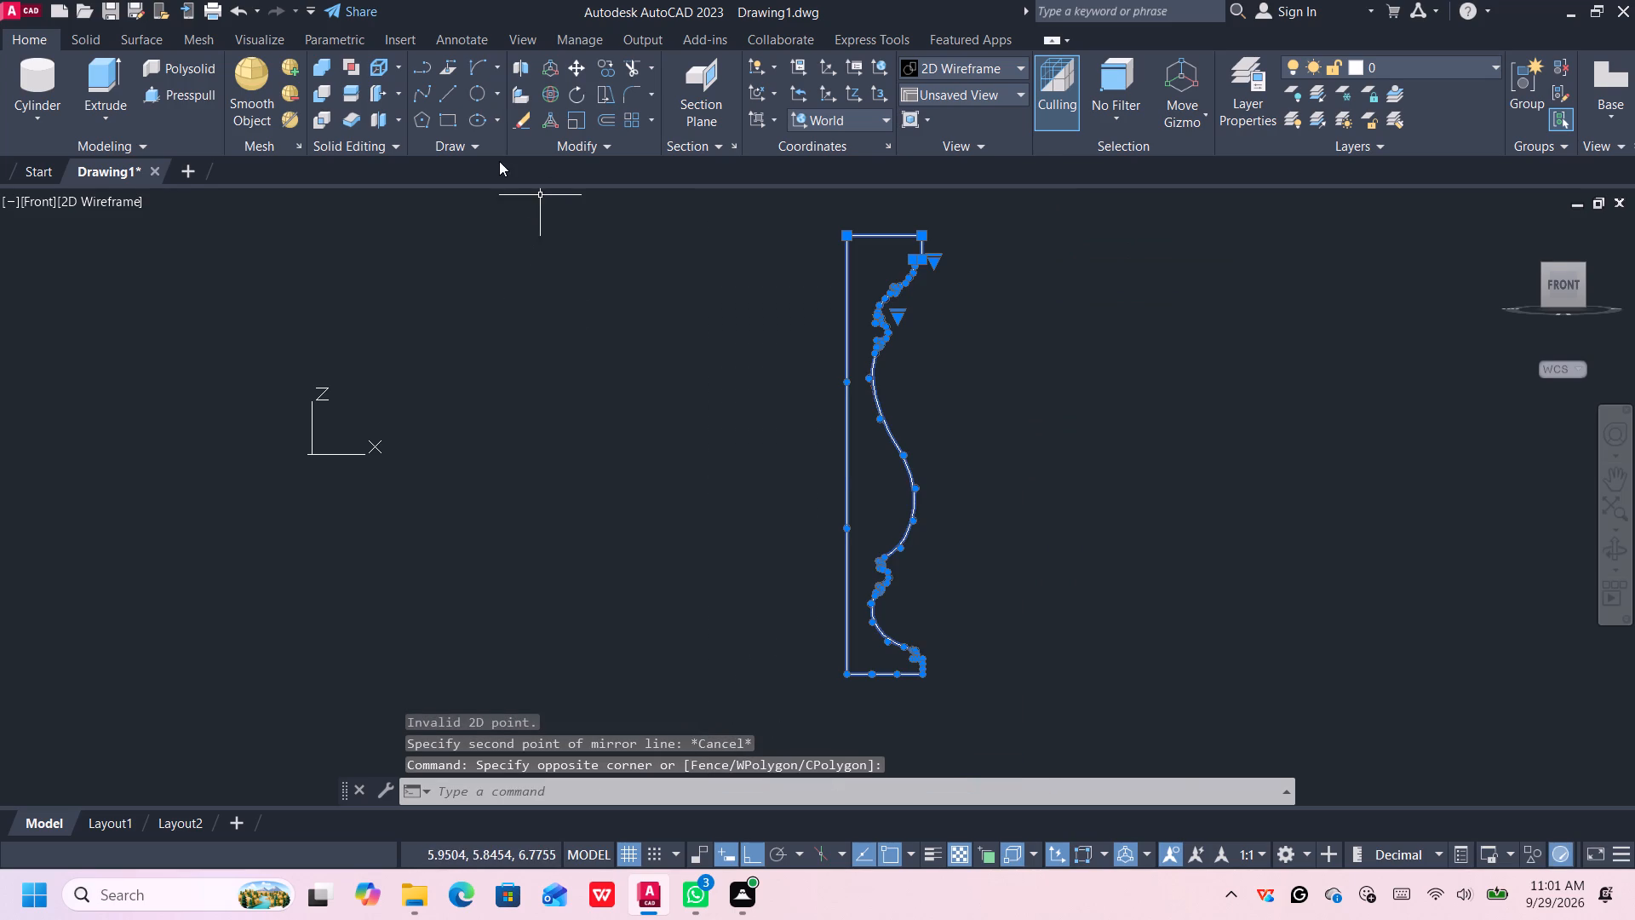
click(1302, 853)
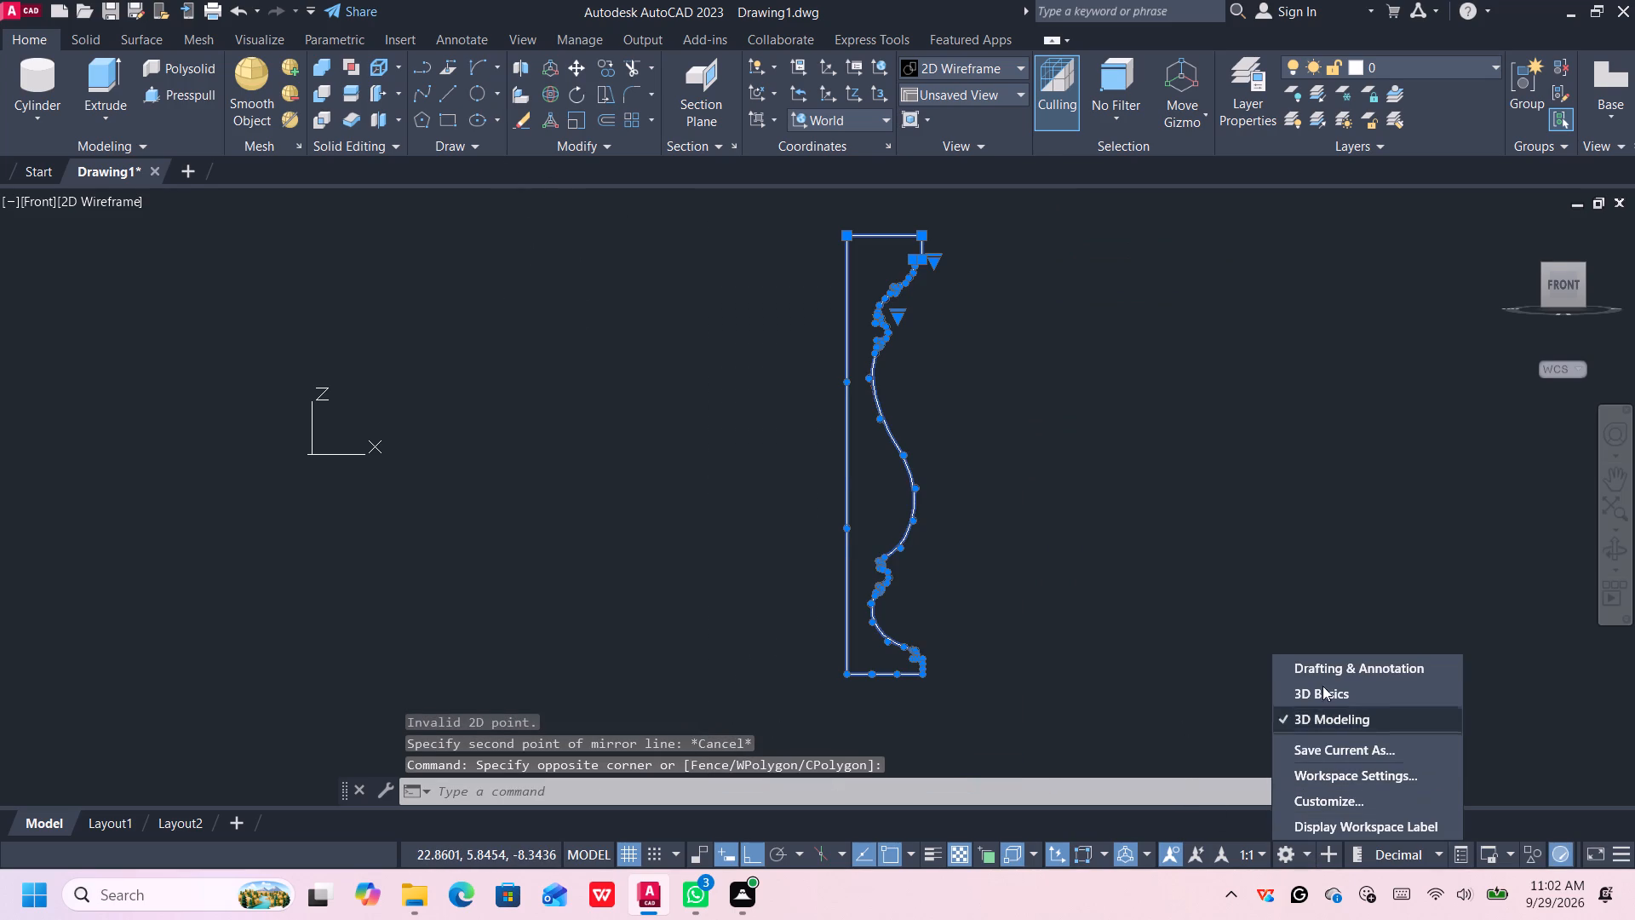
click(1333, 666)
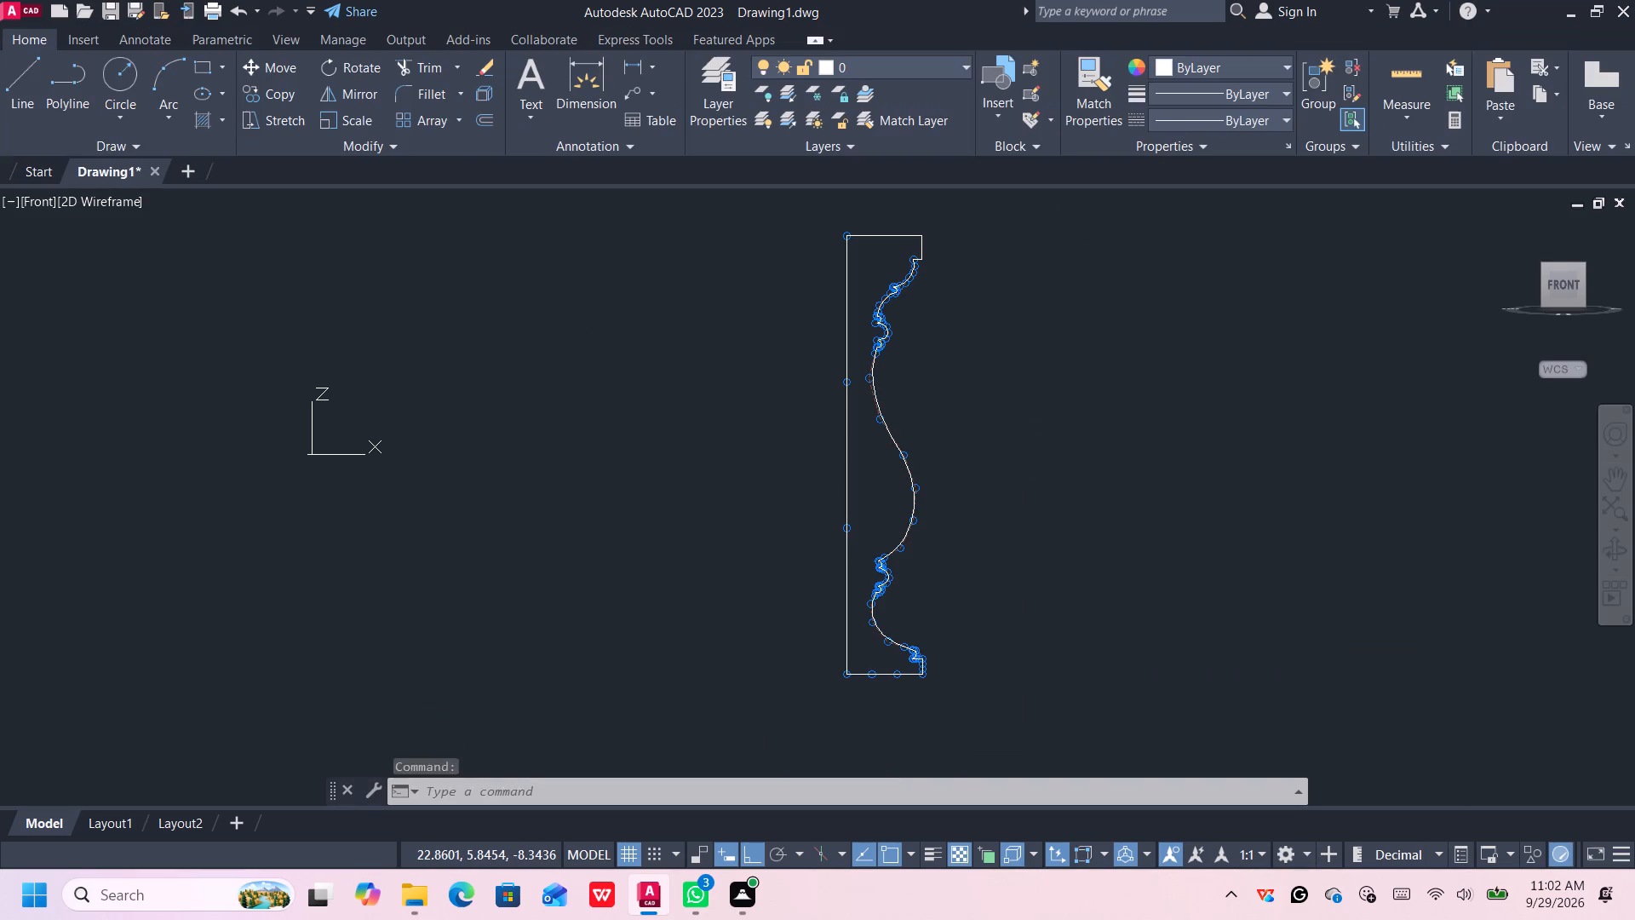
click(1031, 184)
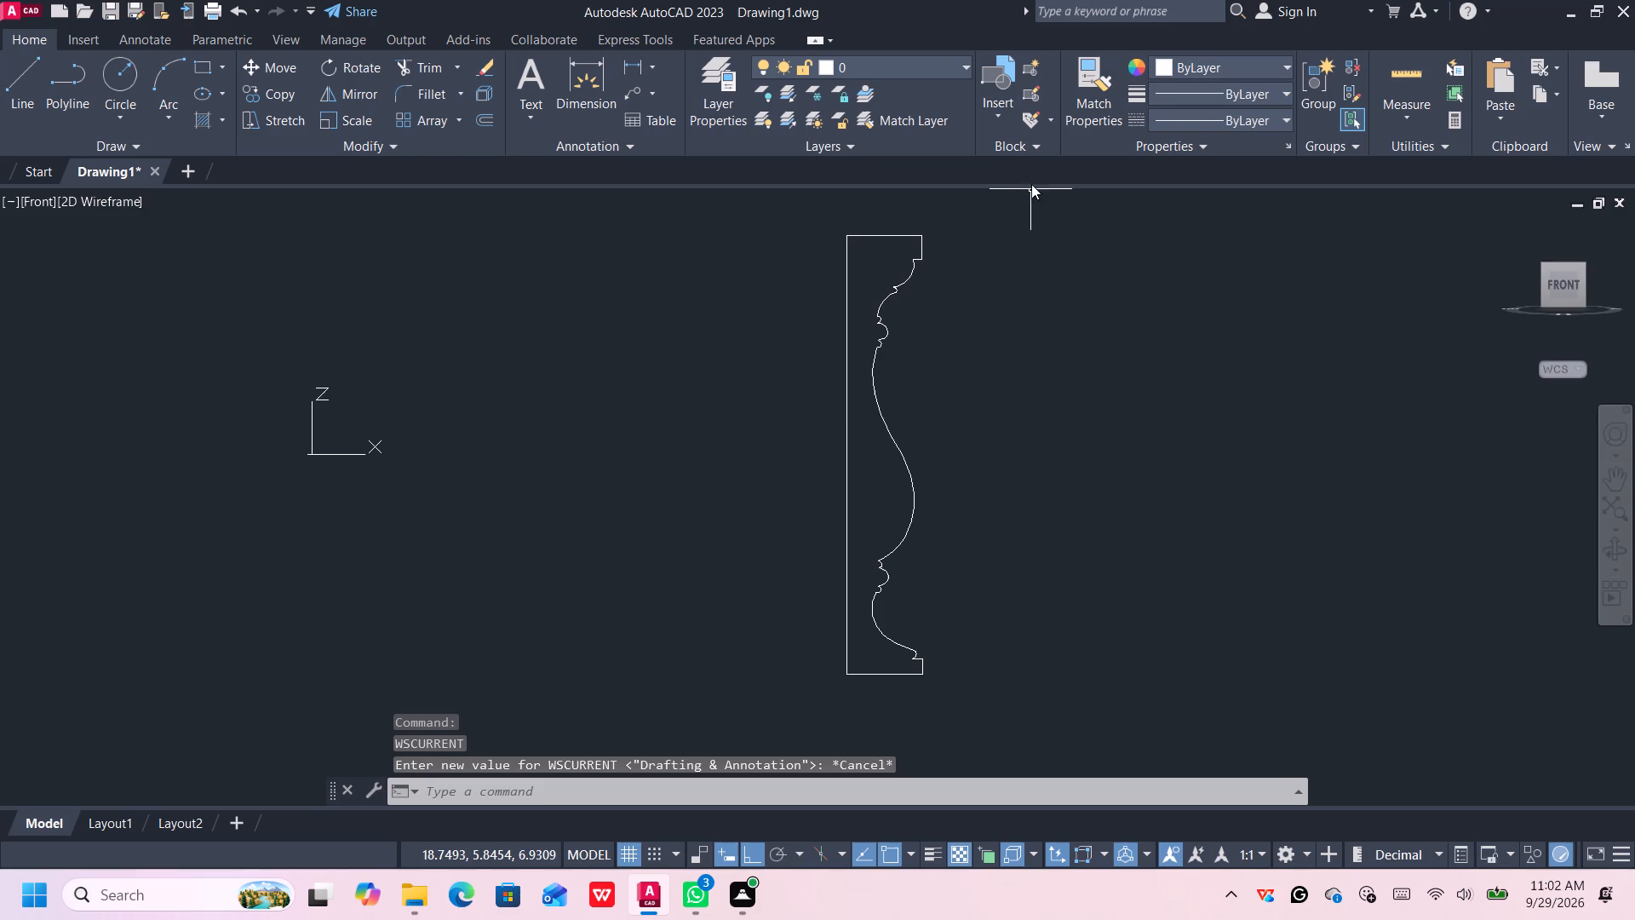
Start mirroring the selected half profile and enable all object snap modes in the drafting settings.
click(985, 216)
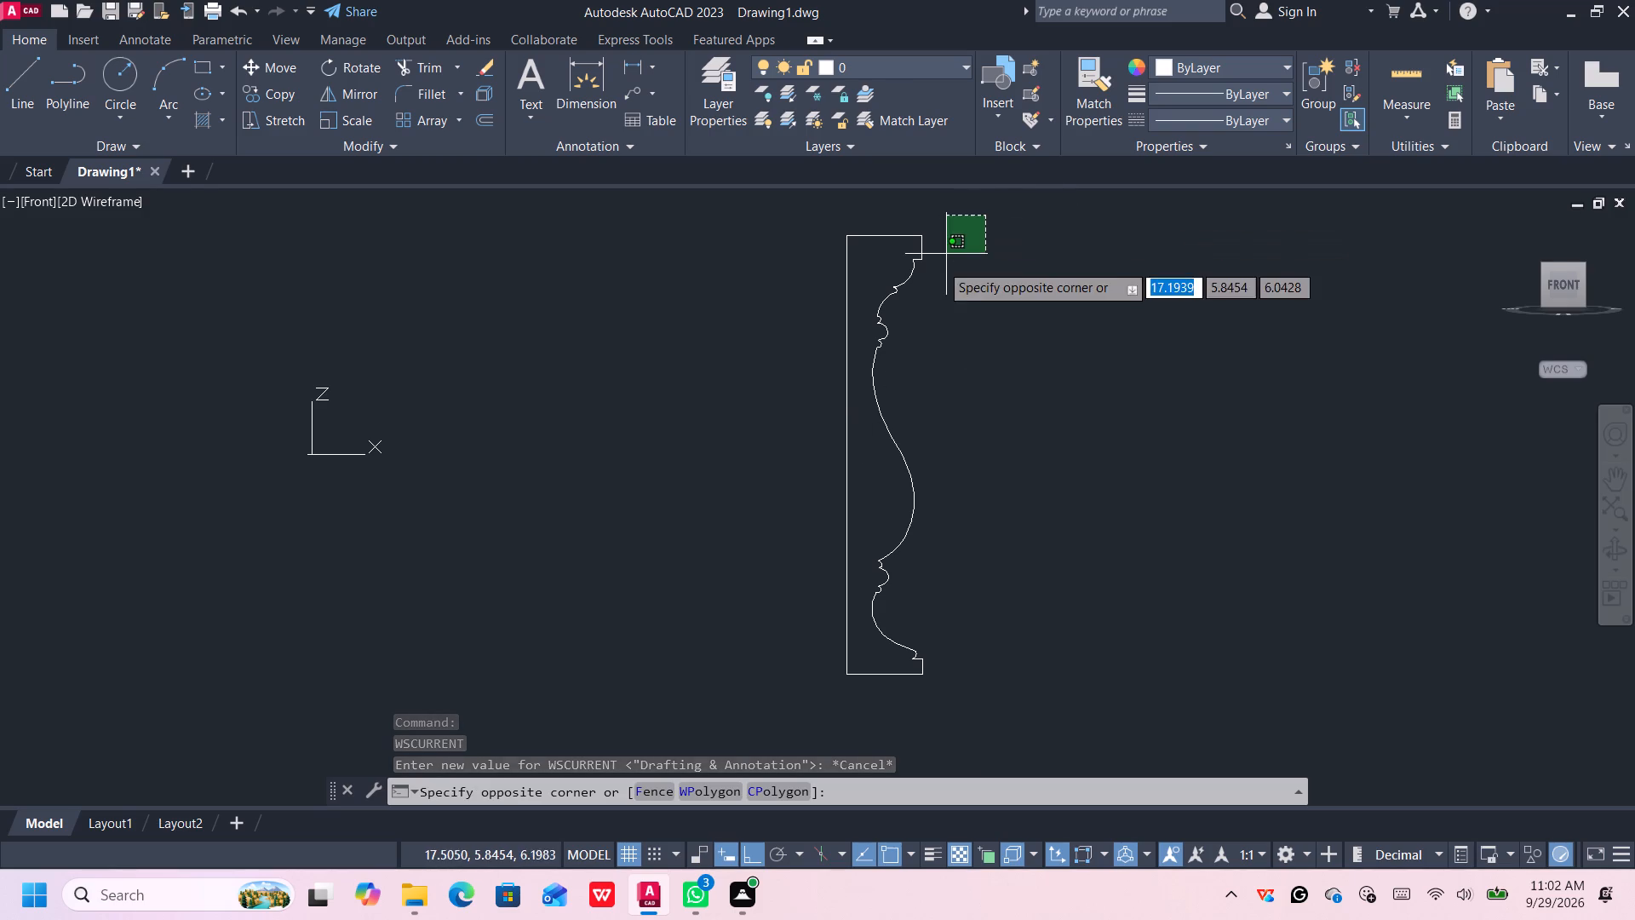
click(736, 719)
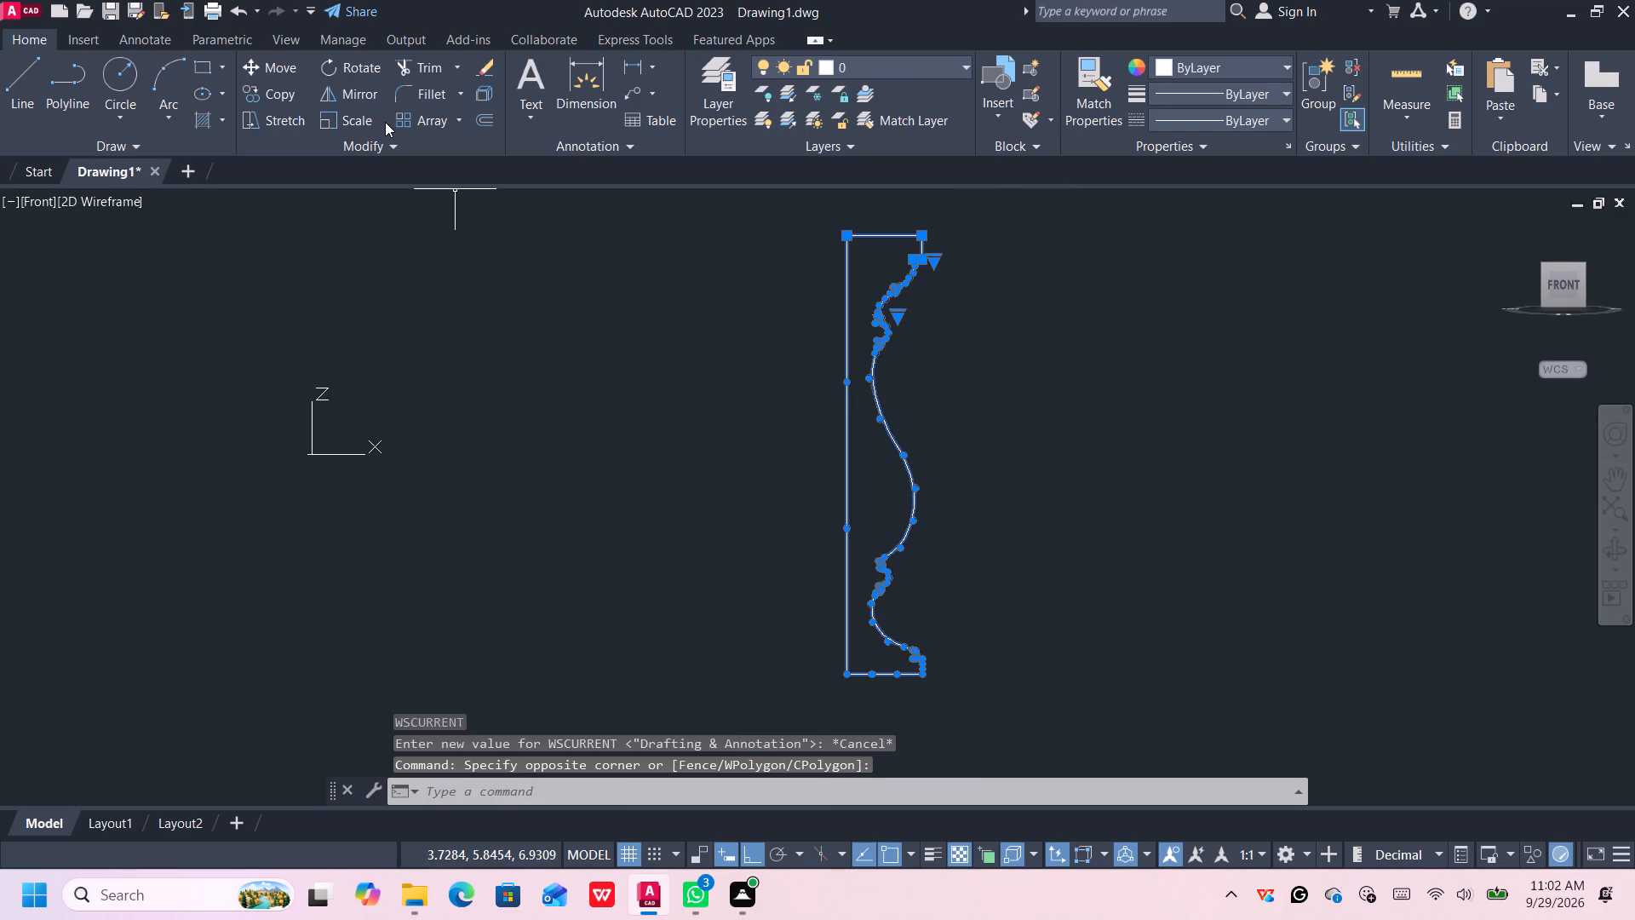
click(339, 83)
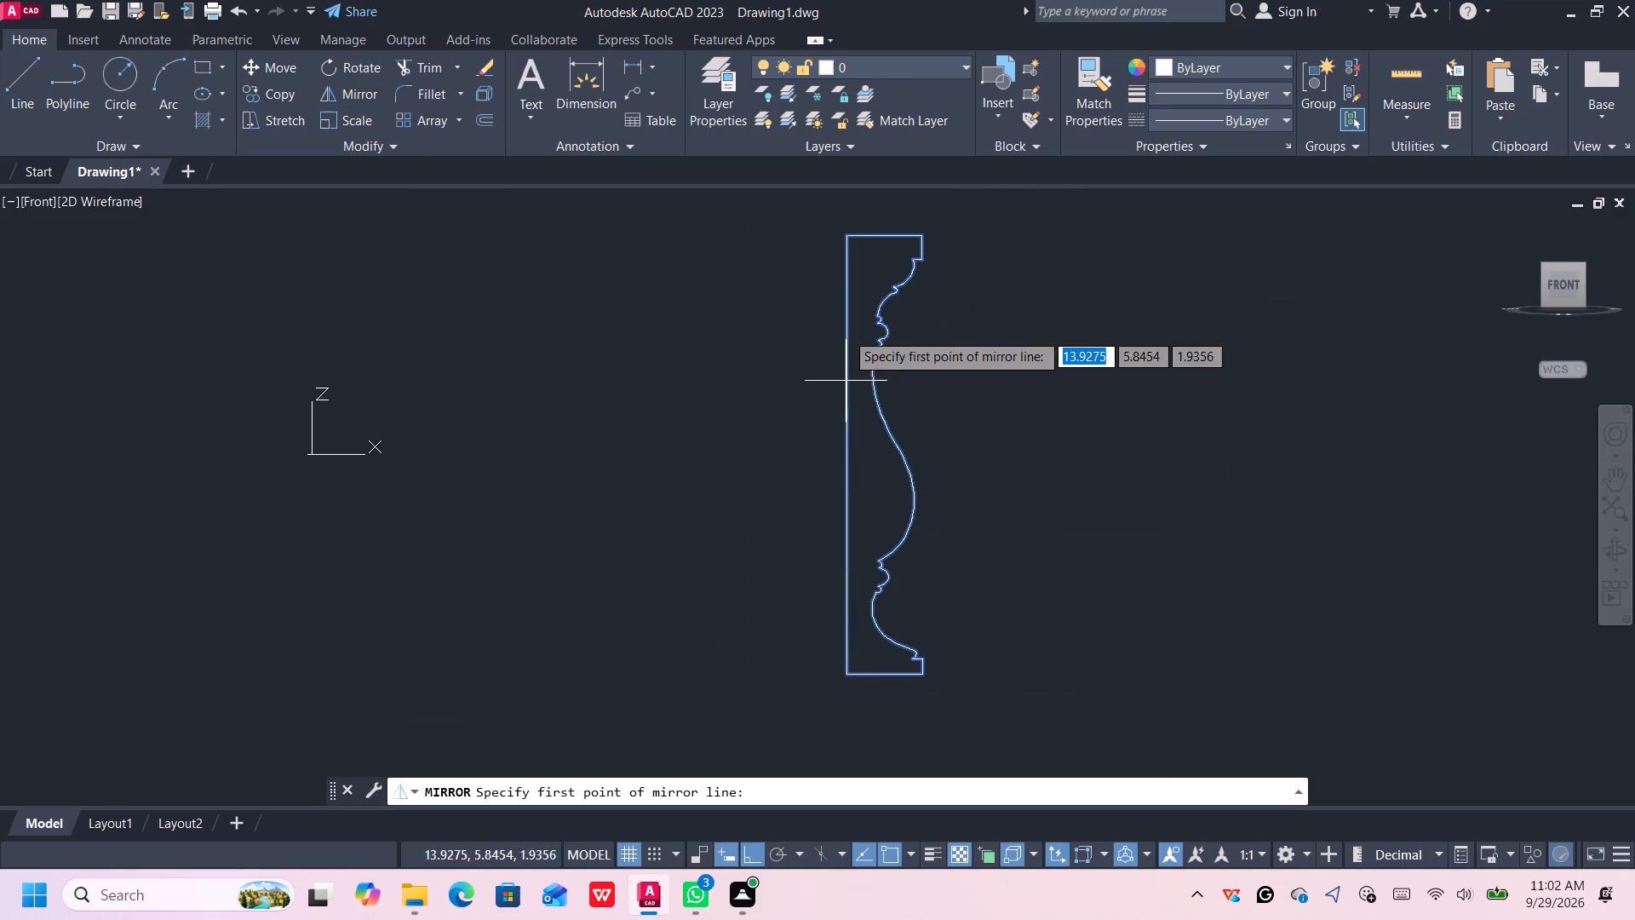
scroll(838, 237, up, 5)
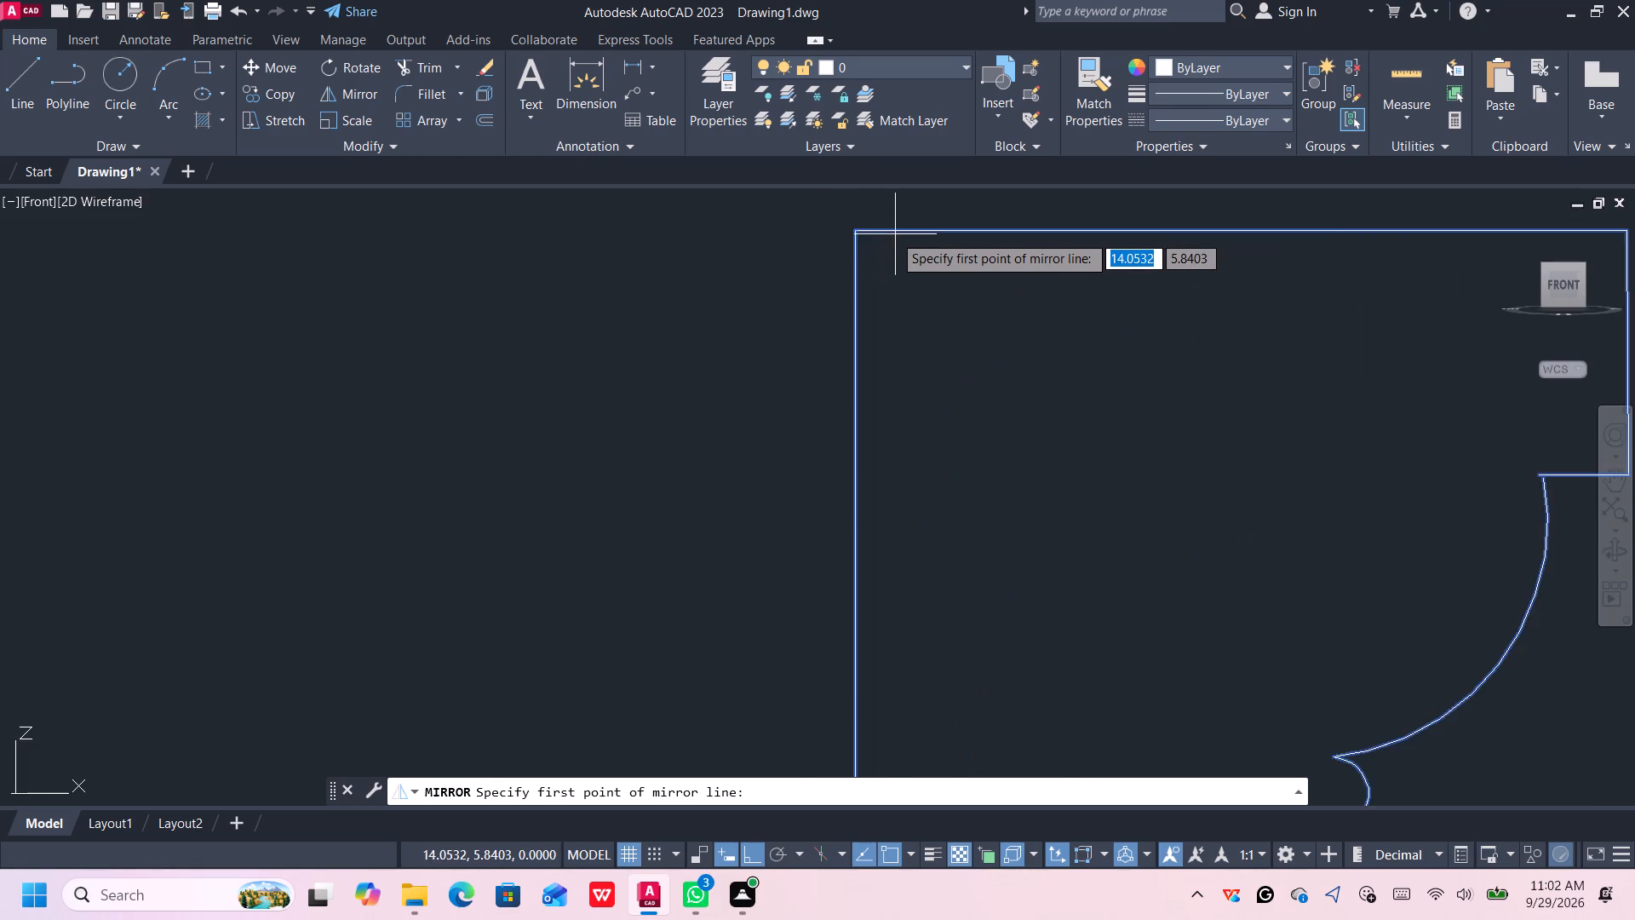
scroll(892, 234, up, 1)
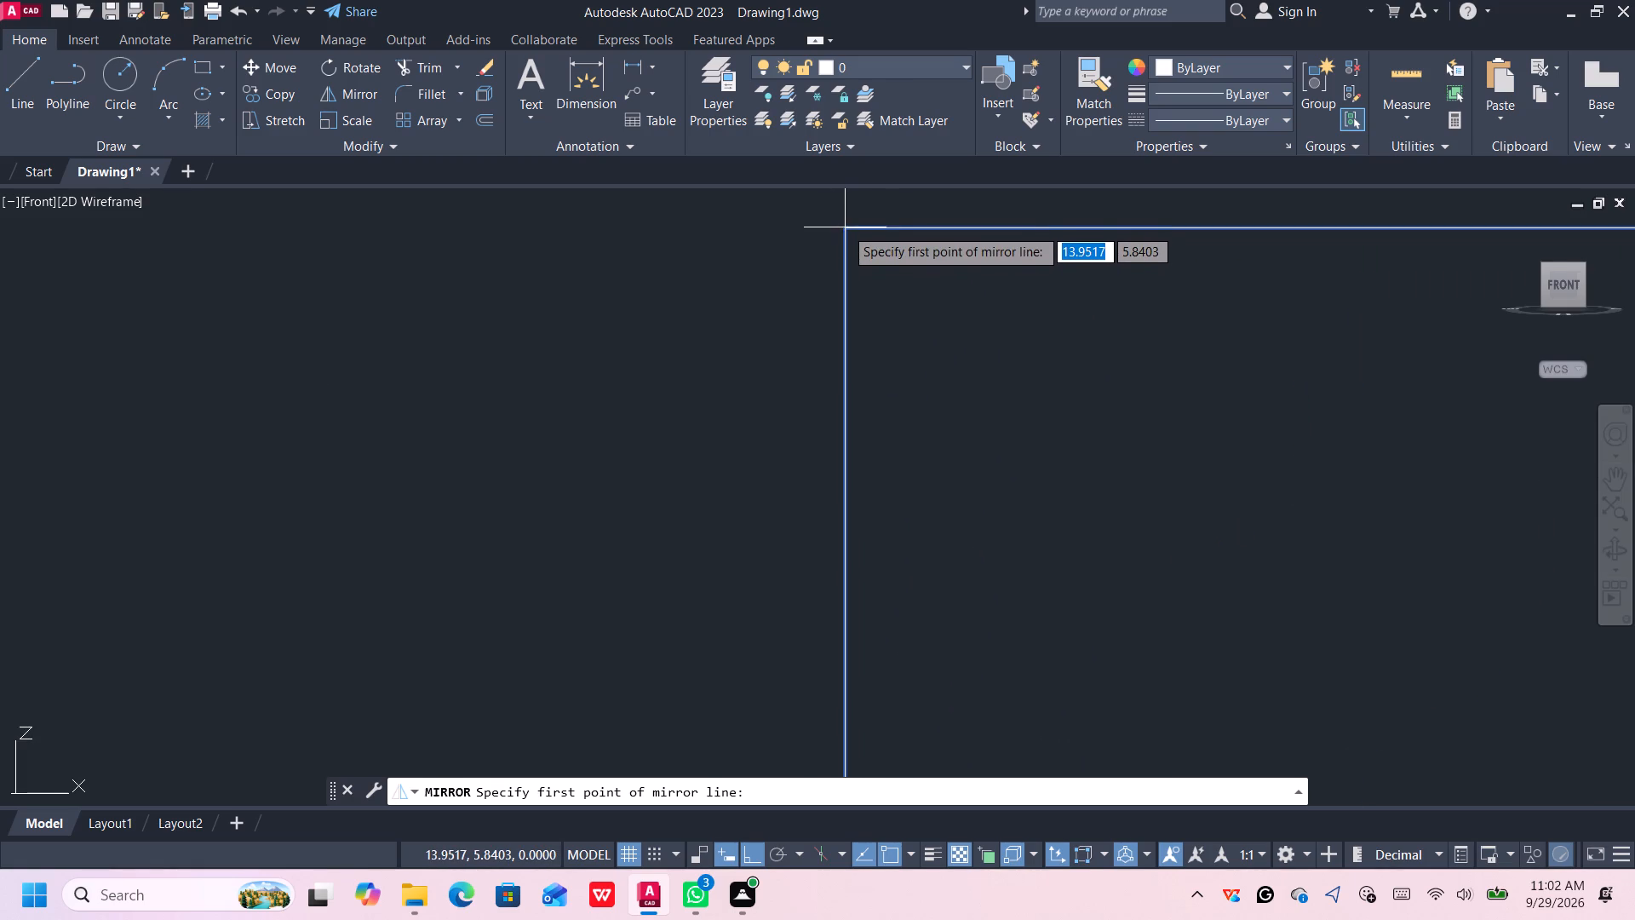
click(914, 857)
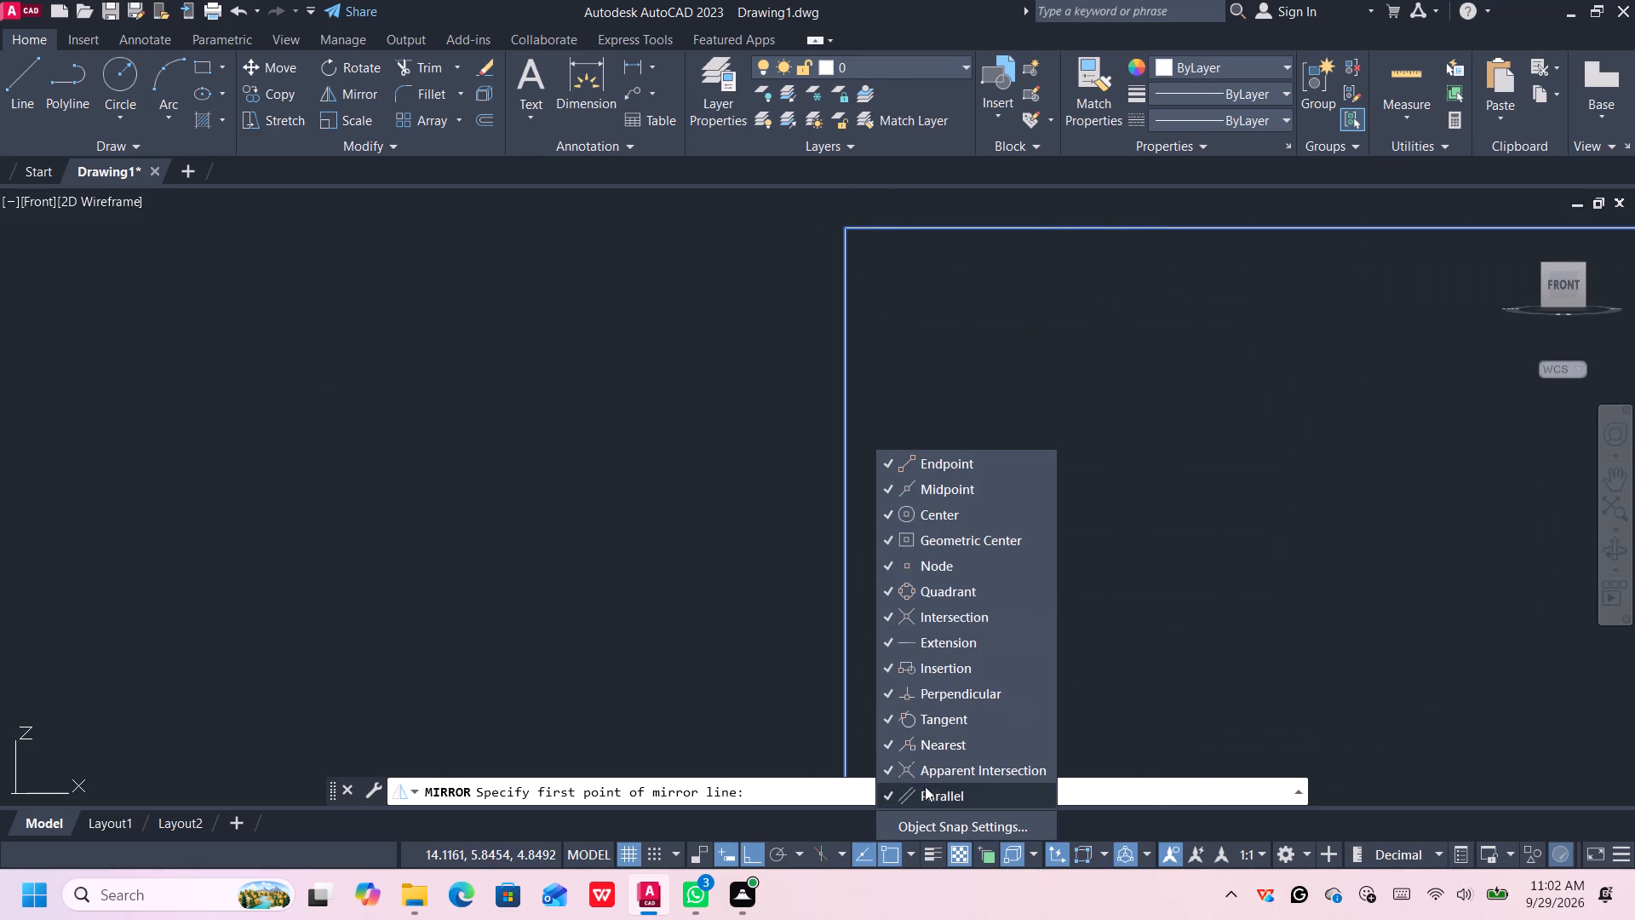
click(938, 830)
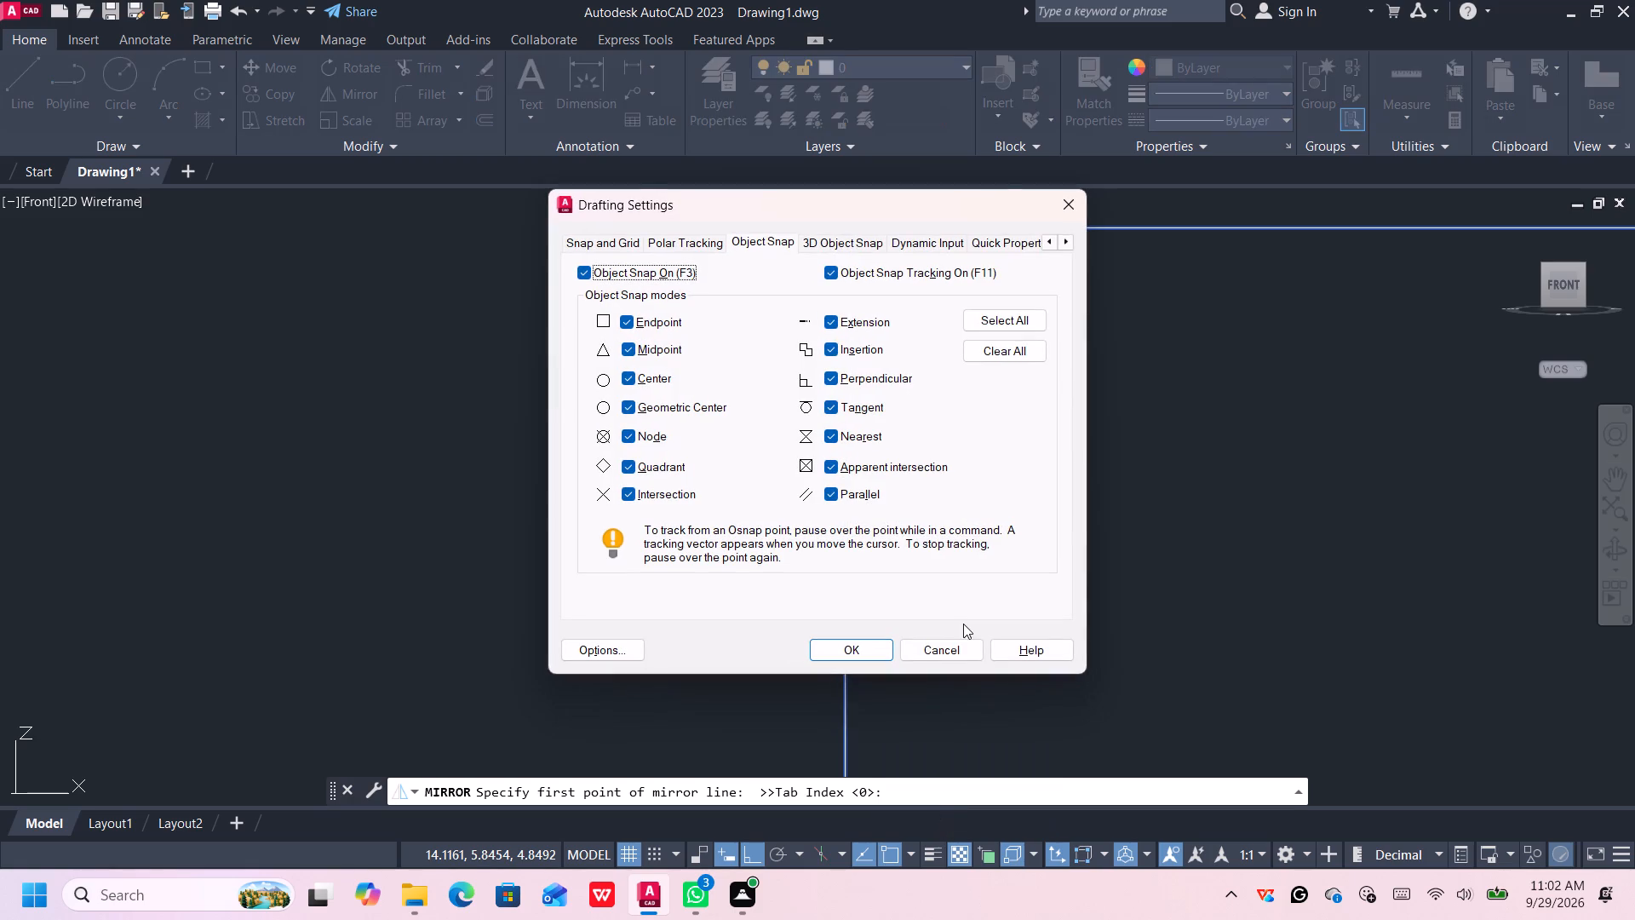
click(1019, 309)
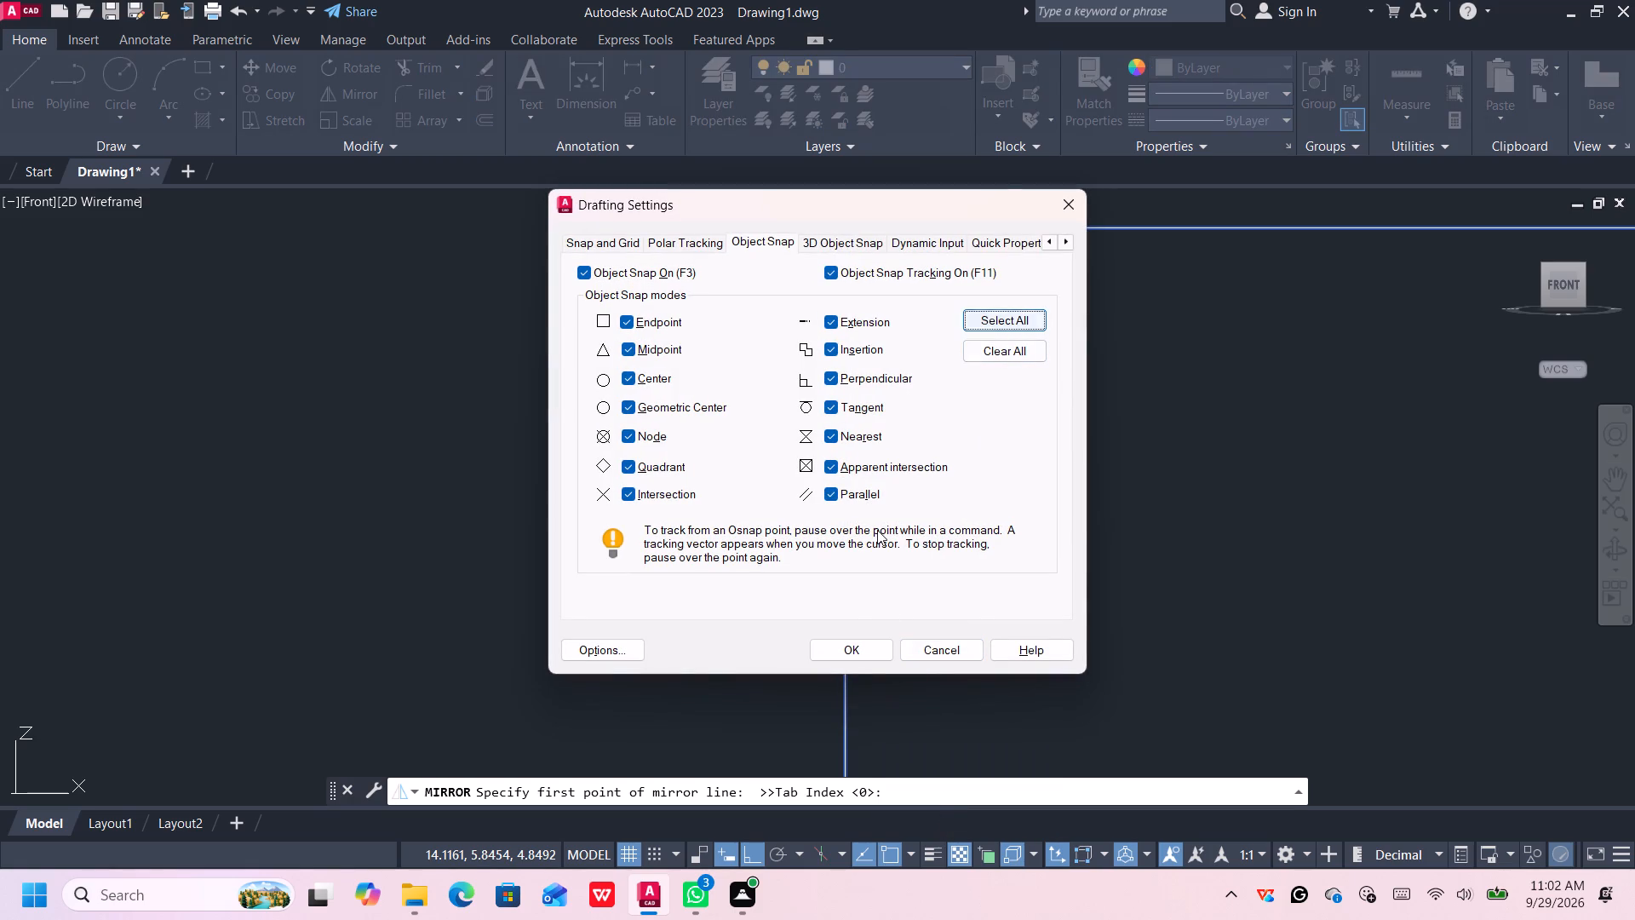
click(848, 652)
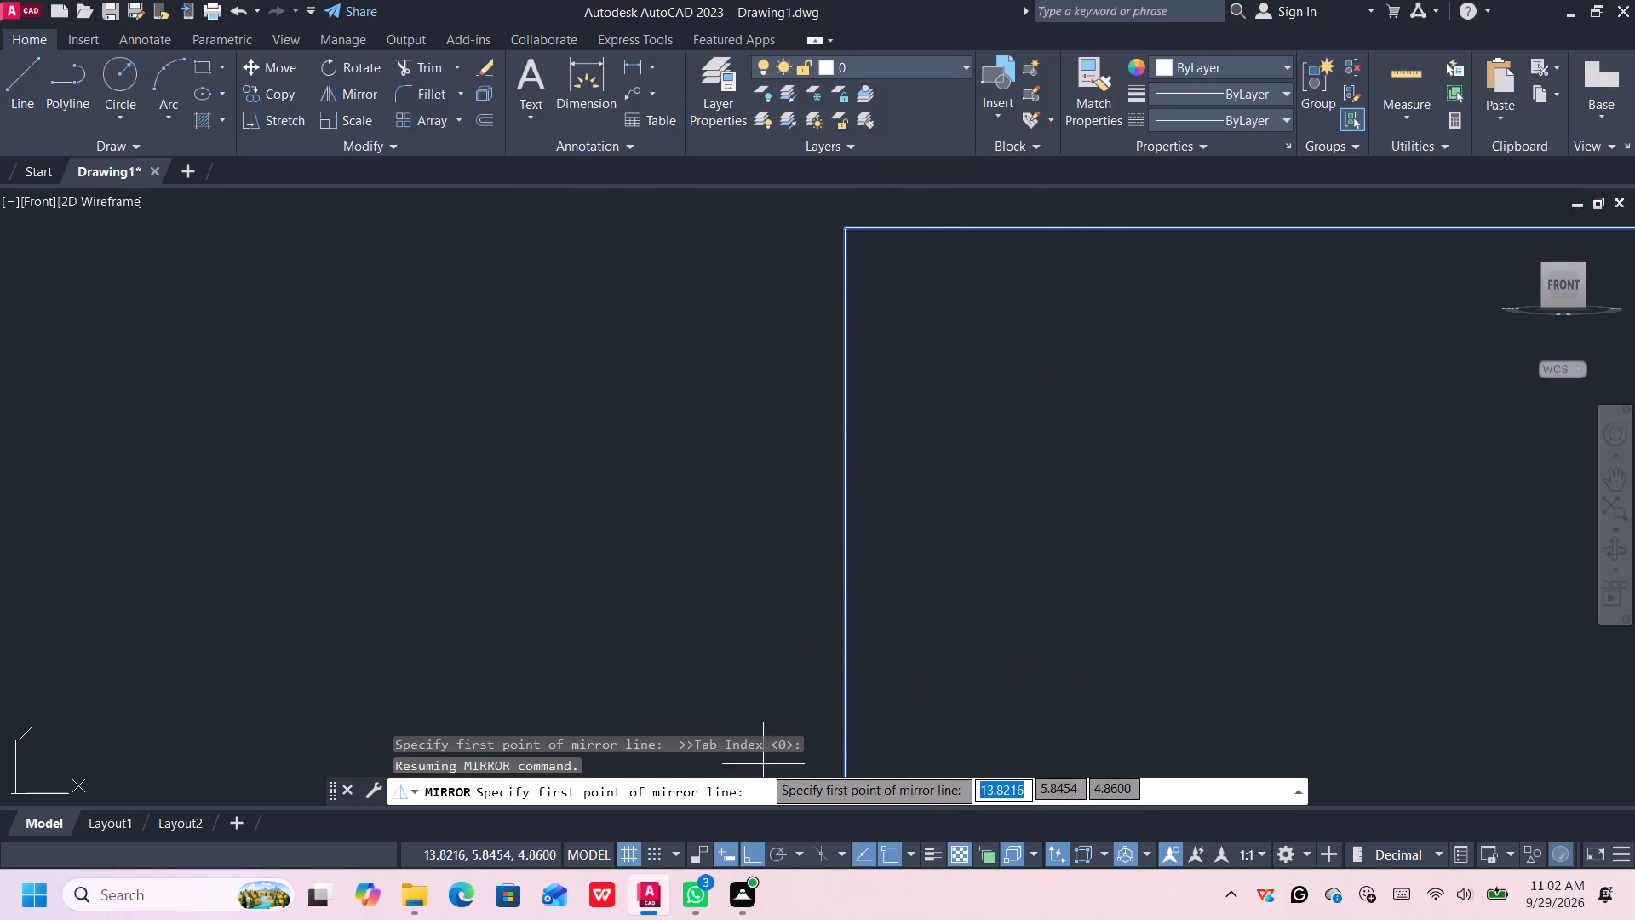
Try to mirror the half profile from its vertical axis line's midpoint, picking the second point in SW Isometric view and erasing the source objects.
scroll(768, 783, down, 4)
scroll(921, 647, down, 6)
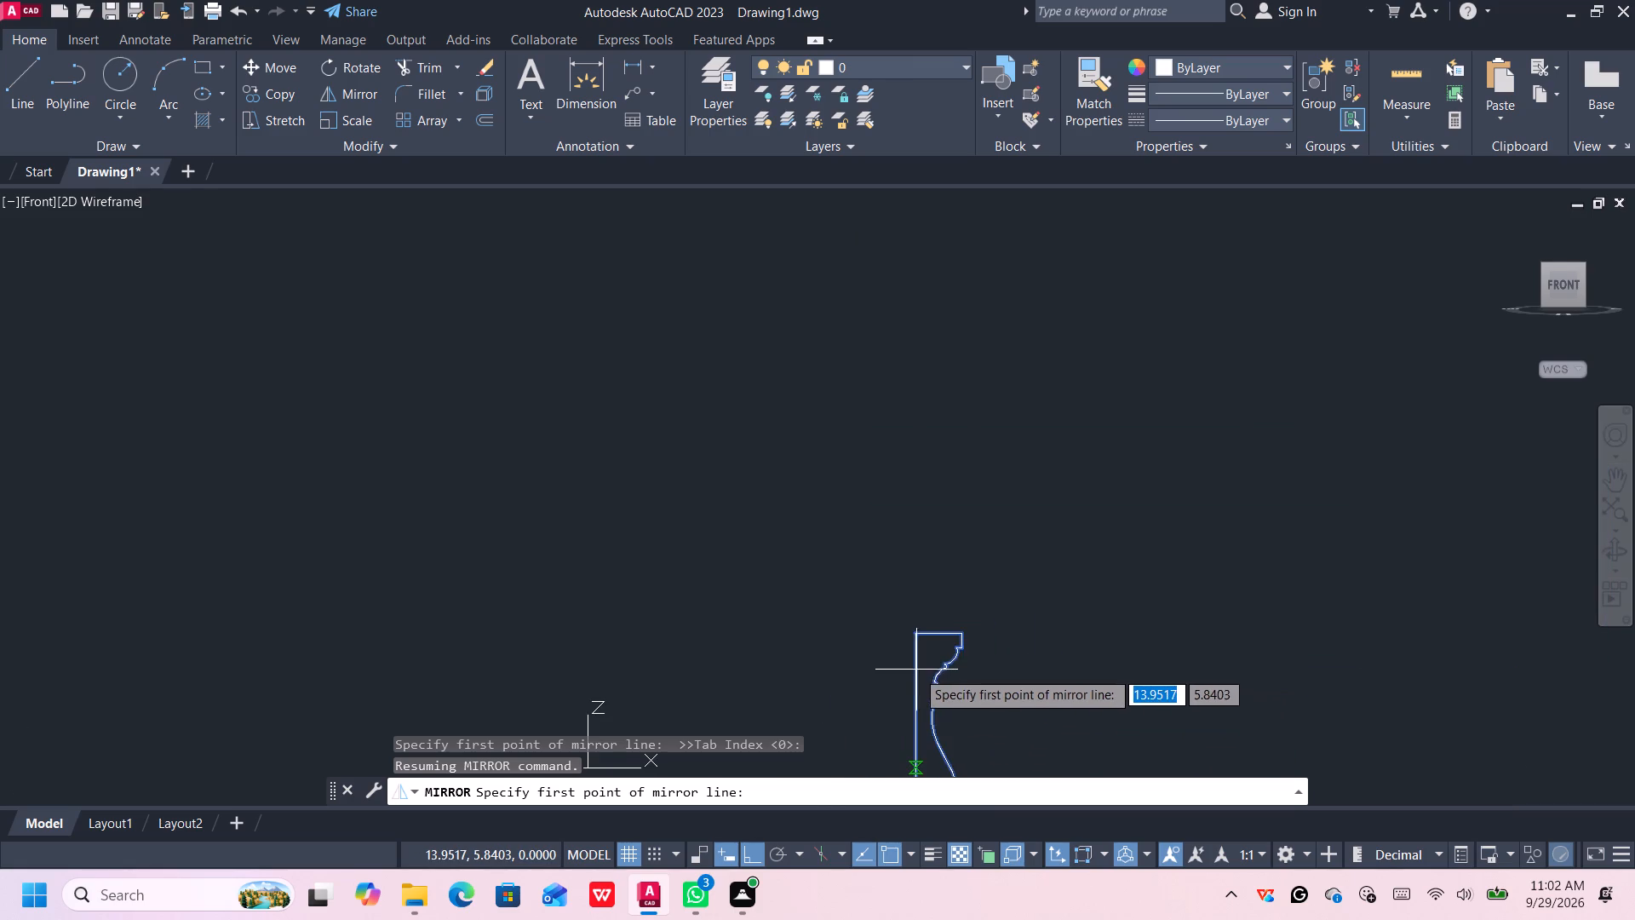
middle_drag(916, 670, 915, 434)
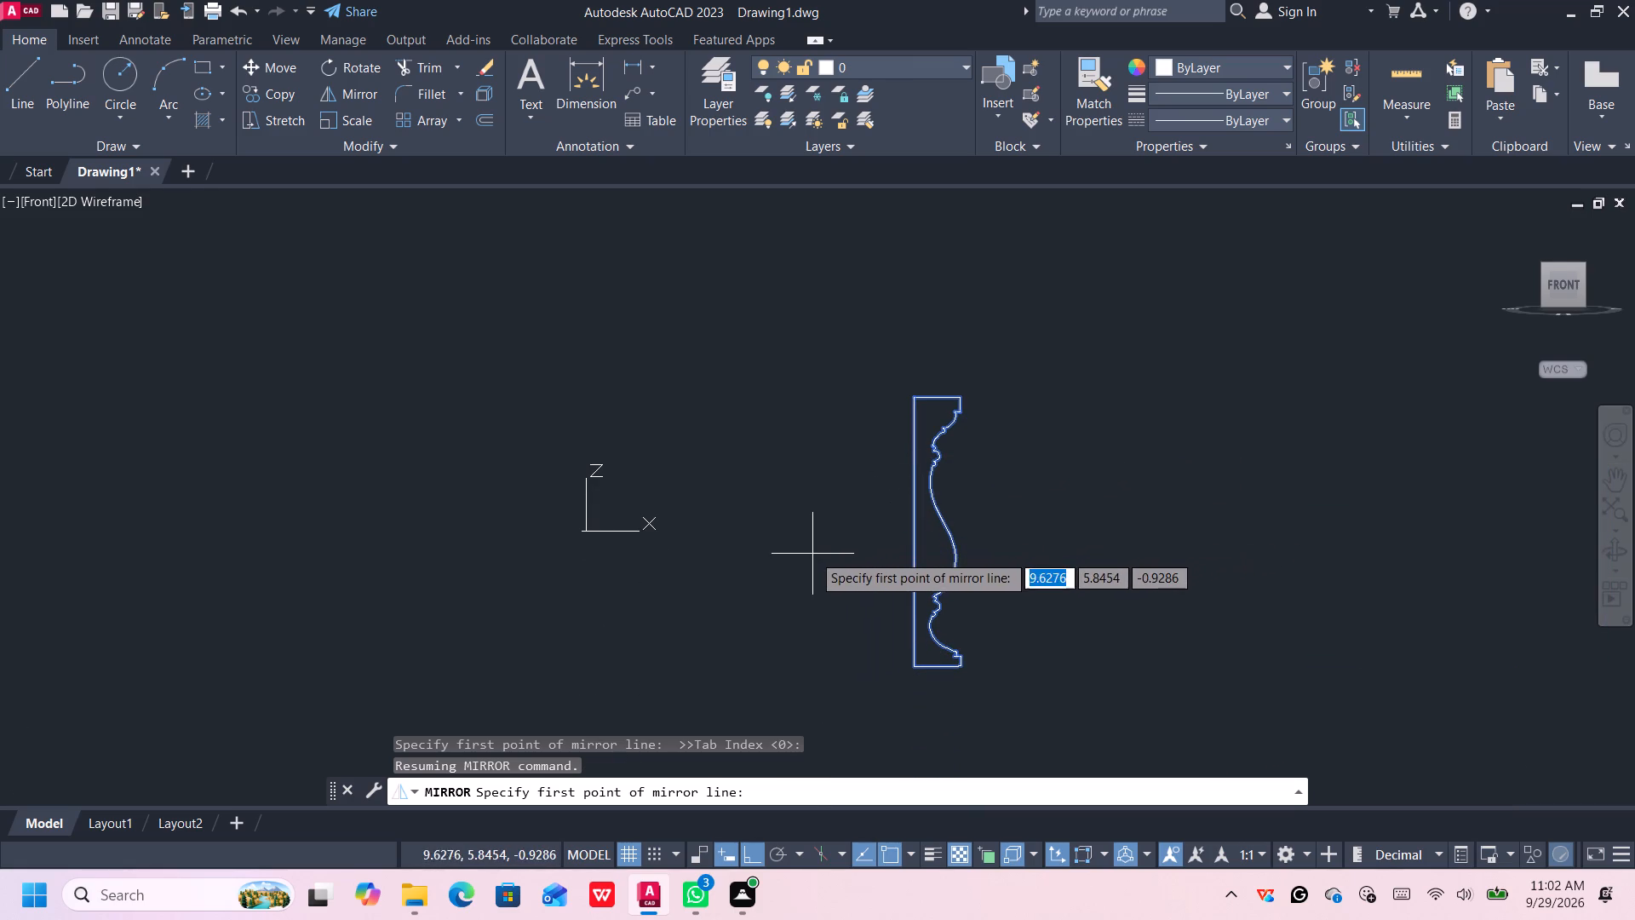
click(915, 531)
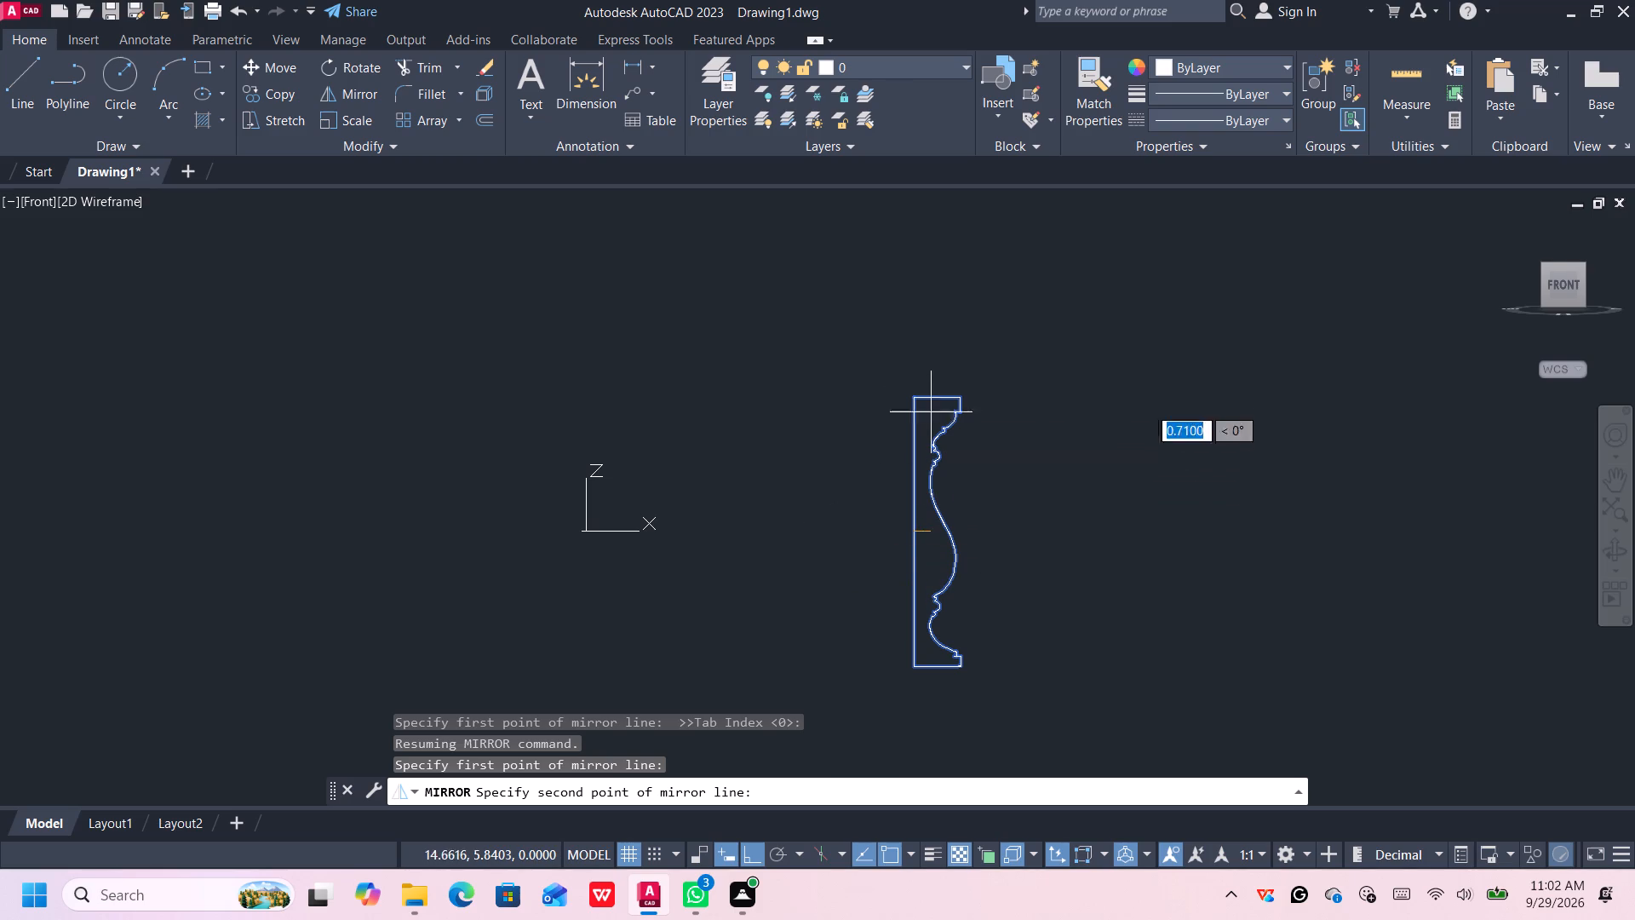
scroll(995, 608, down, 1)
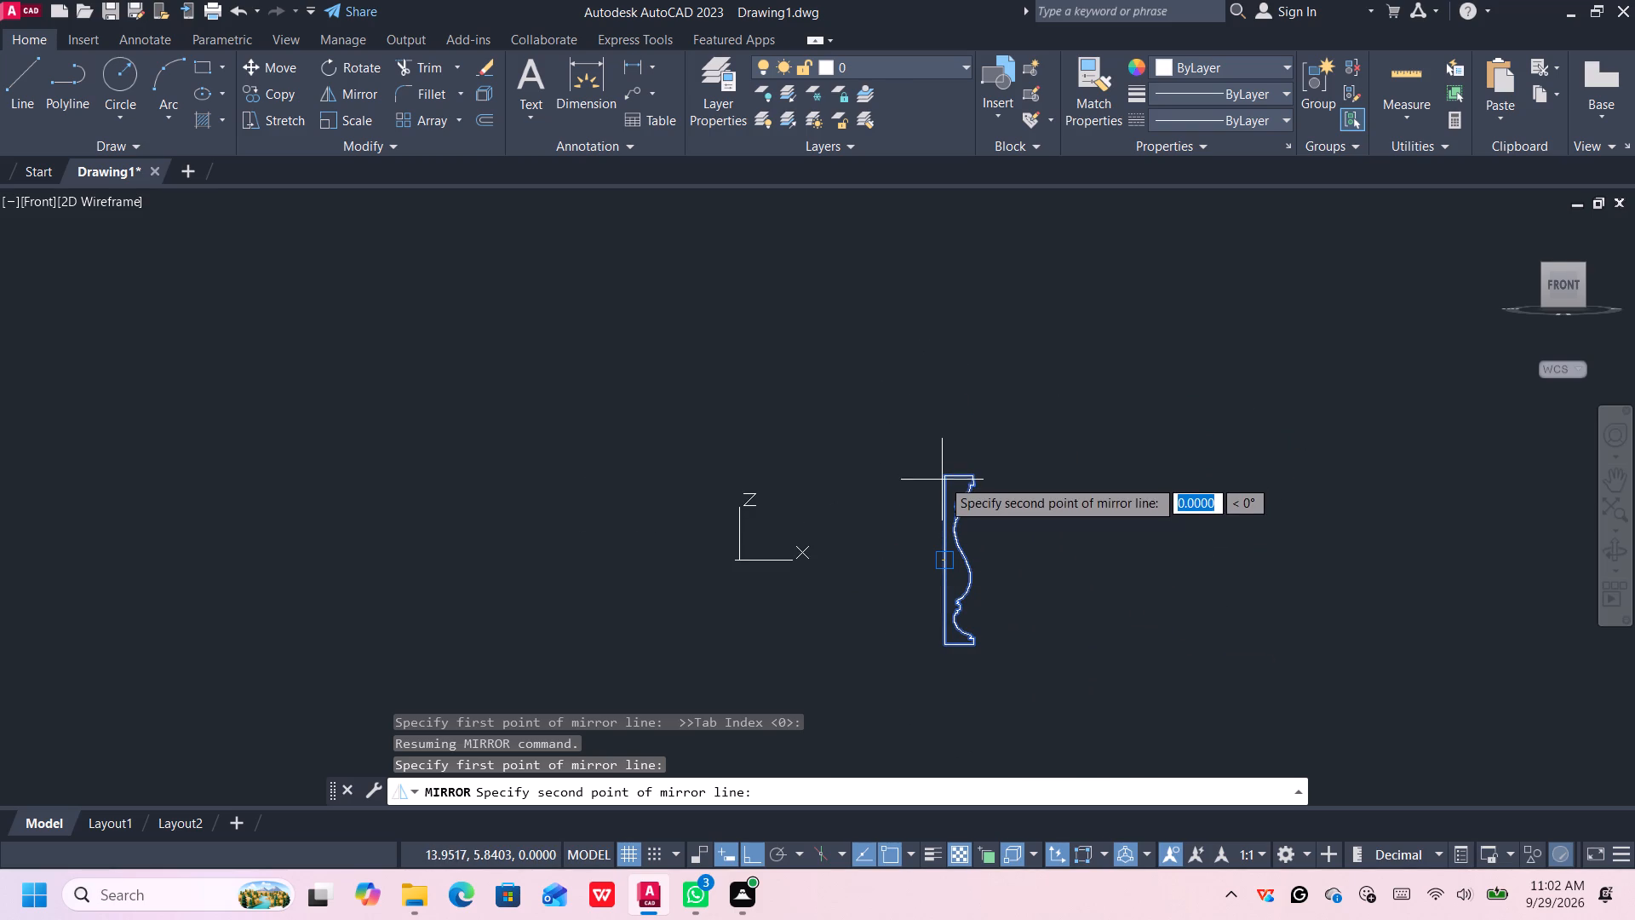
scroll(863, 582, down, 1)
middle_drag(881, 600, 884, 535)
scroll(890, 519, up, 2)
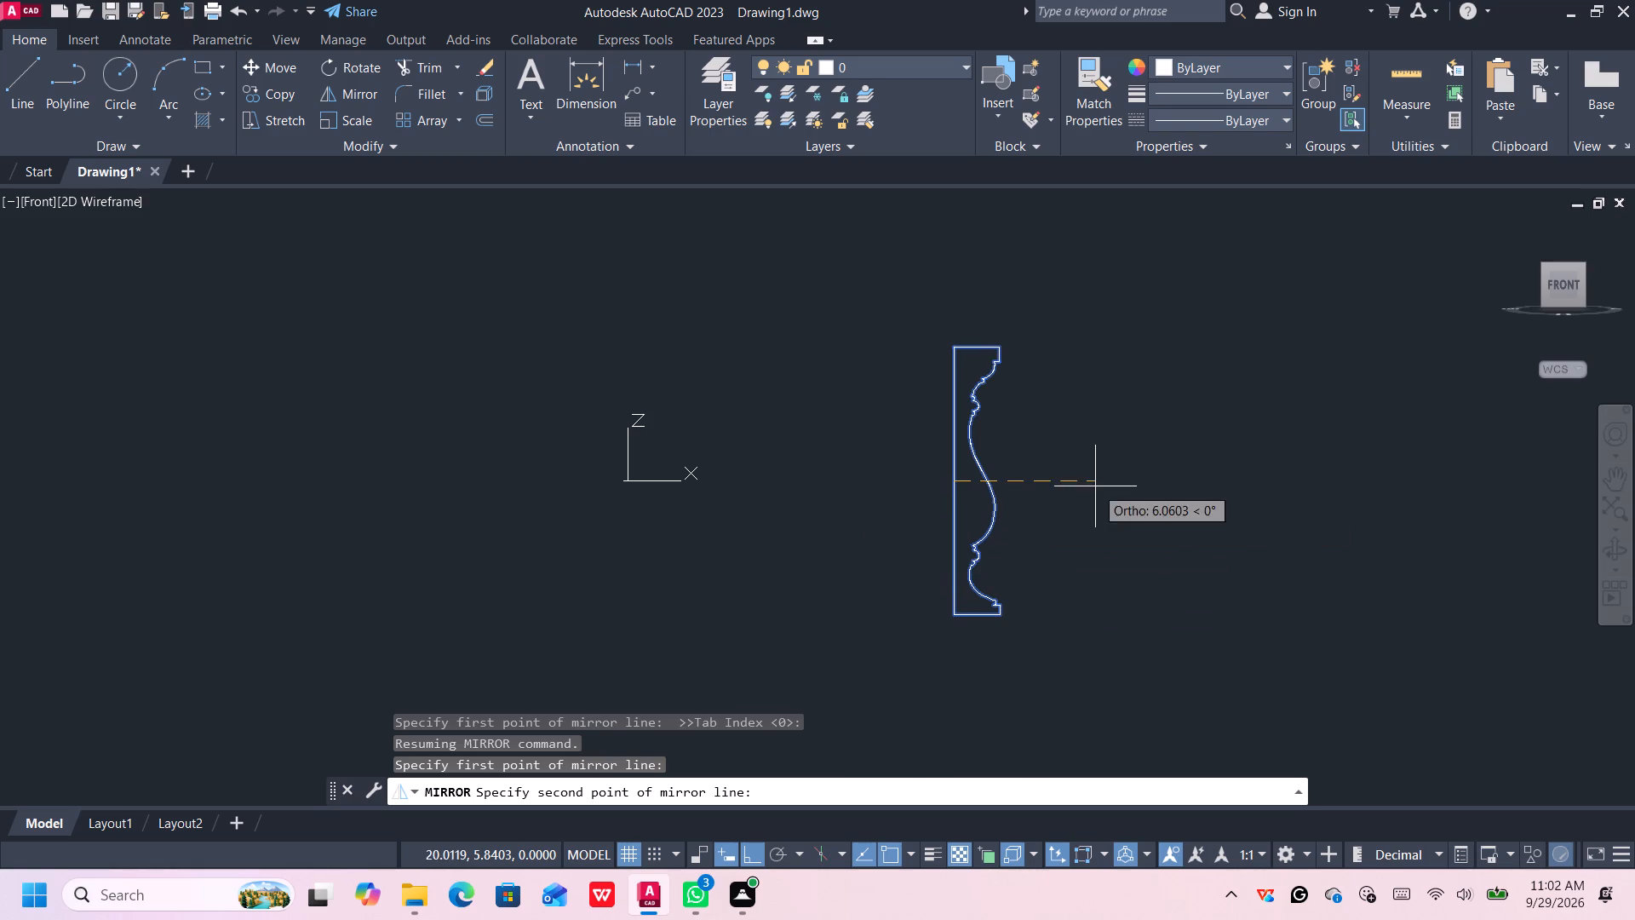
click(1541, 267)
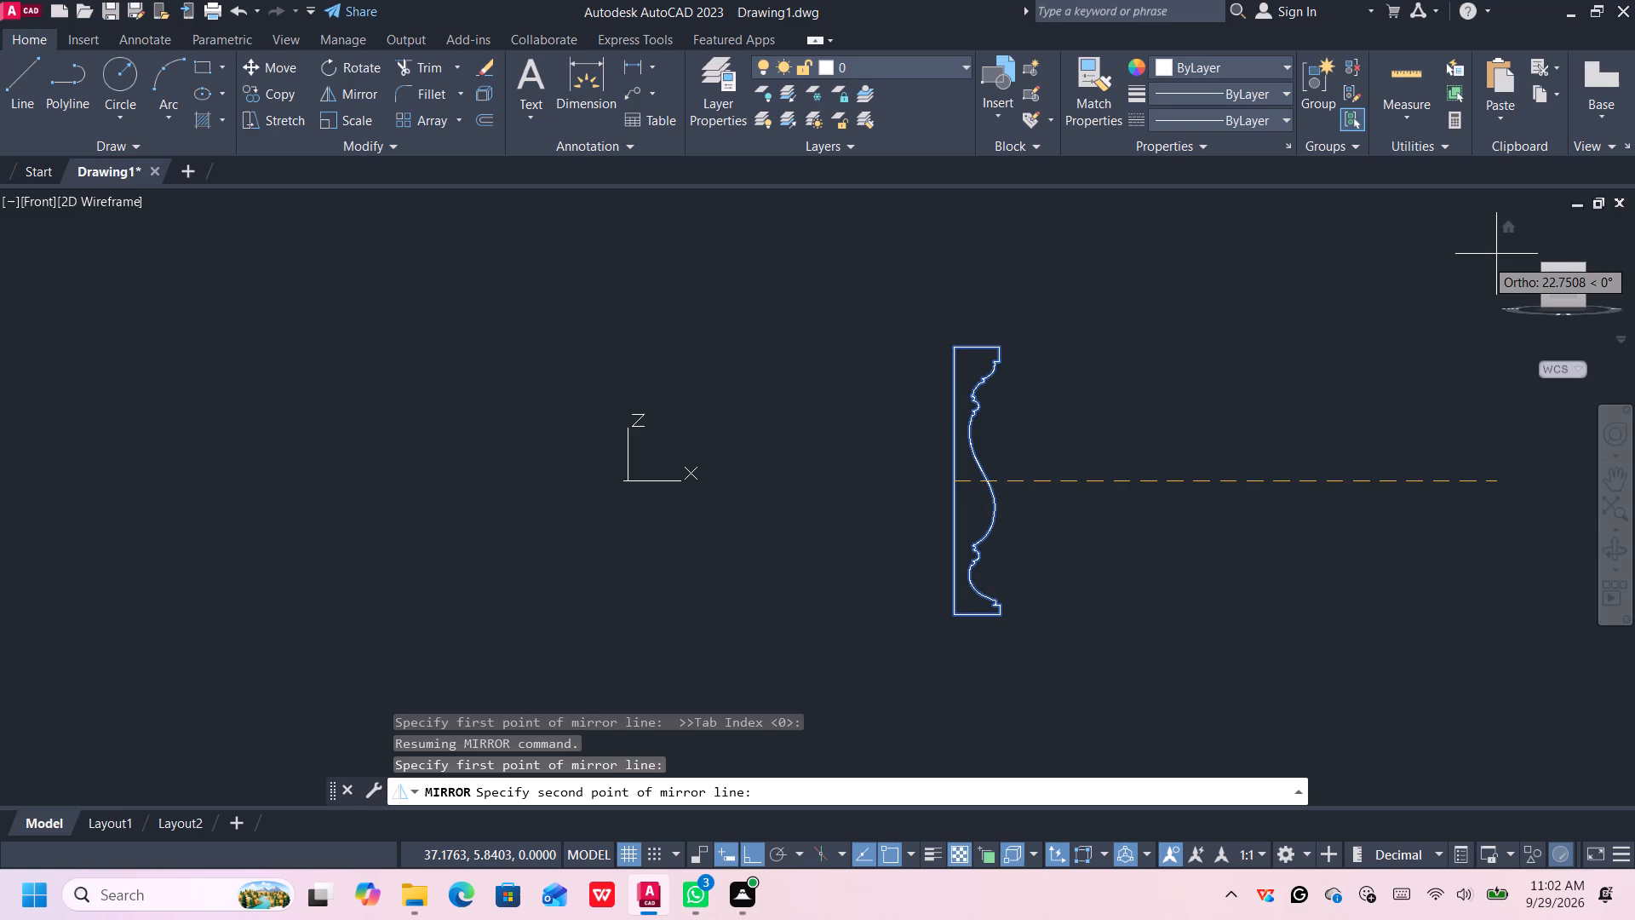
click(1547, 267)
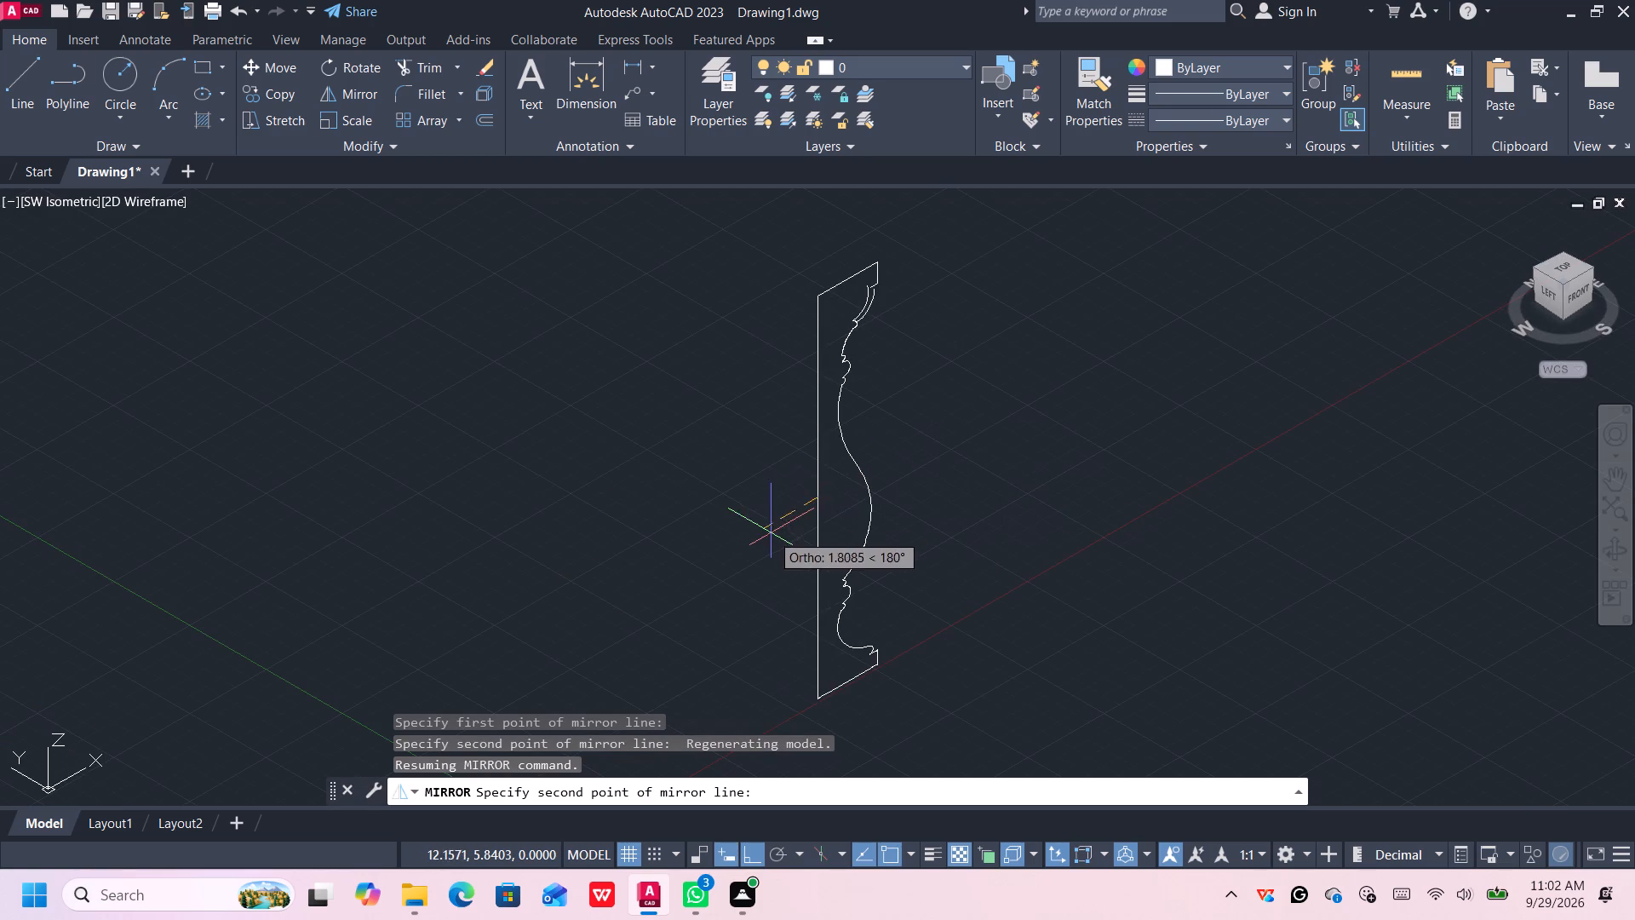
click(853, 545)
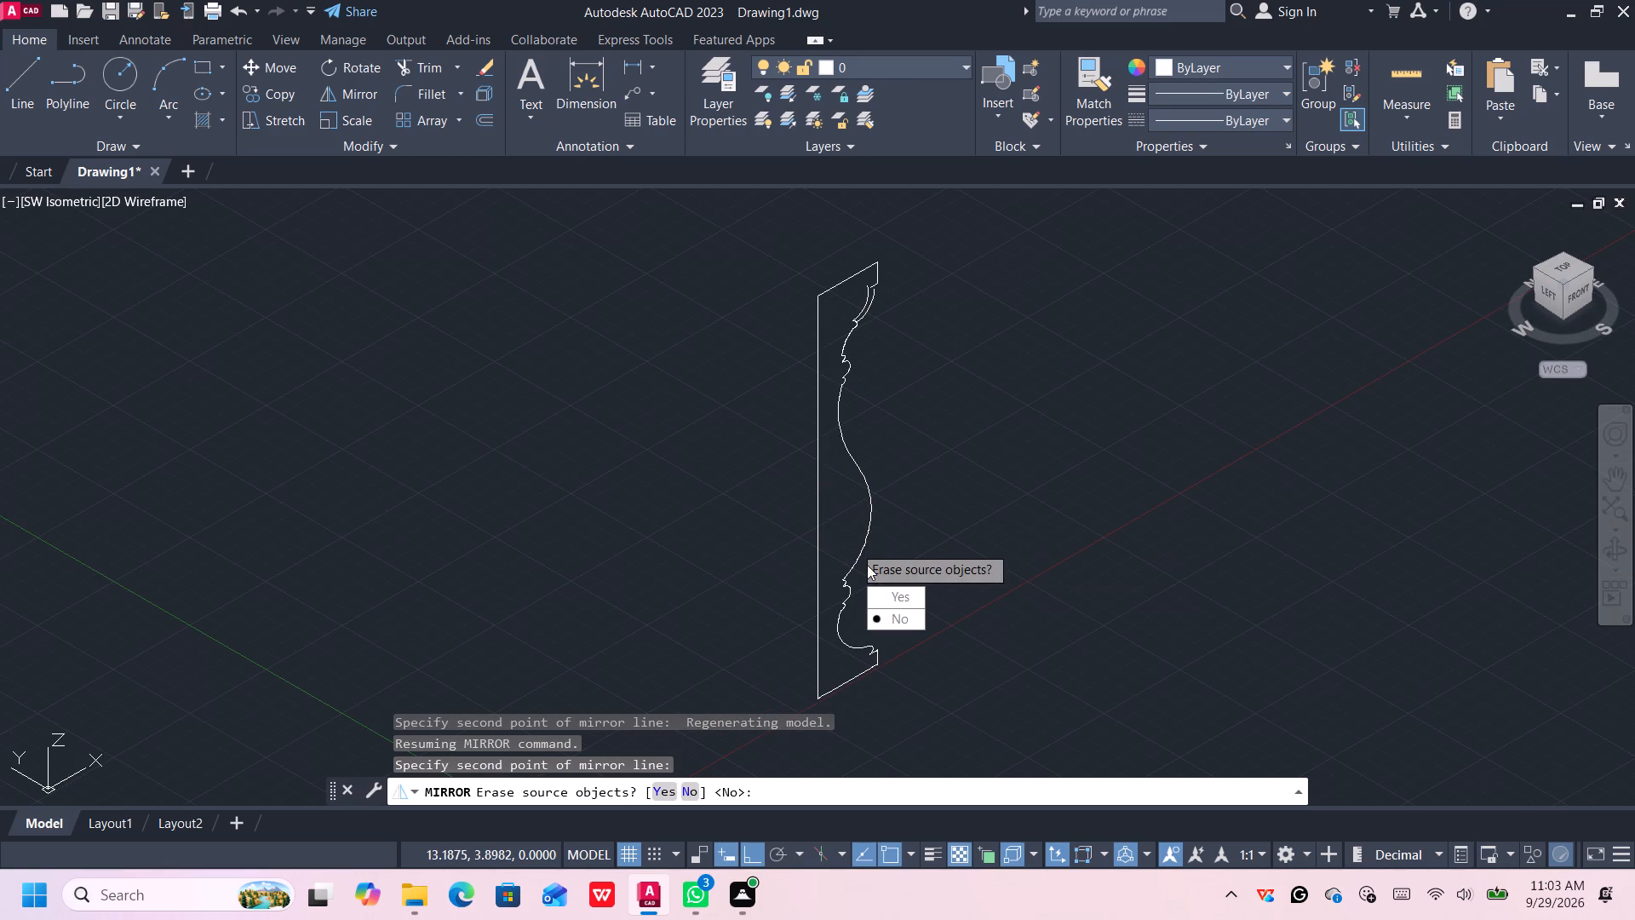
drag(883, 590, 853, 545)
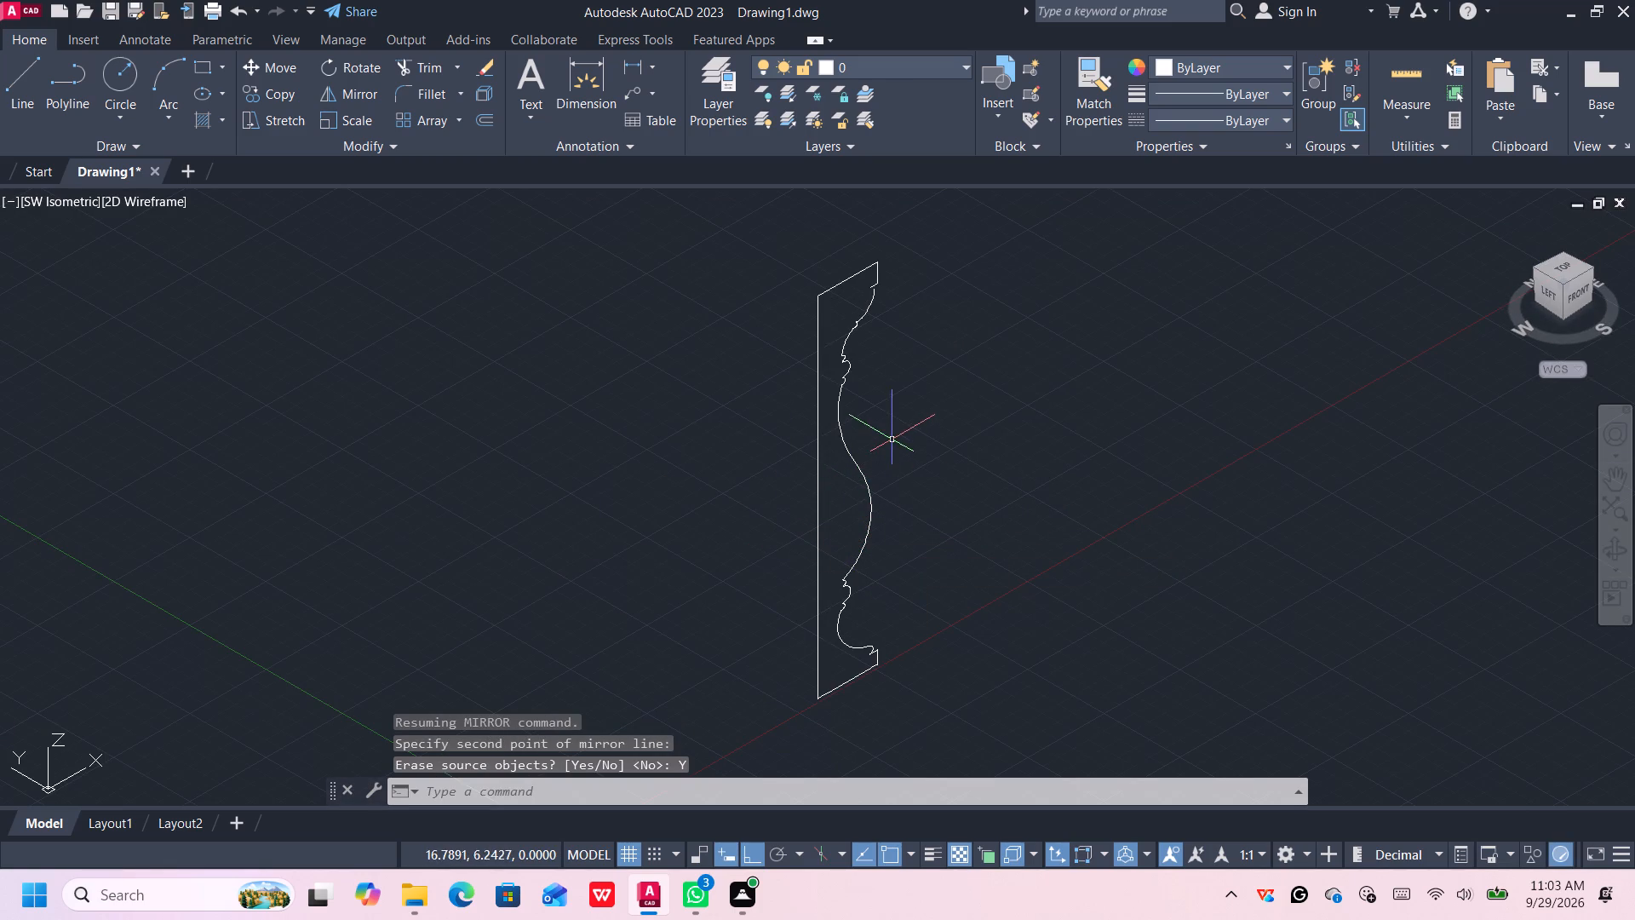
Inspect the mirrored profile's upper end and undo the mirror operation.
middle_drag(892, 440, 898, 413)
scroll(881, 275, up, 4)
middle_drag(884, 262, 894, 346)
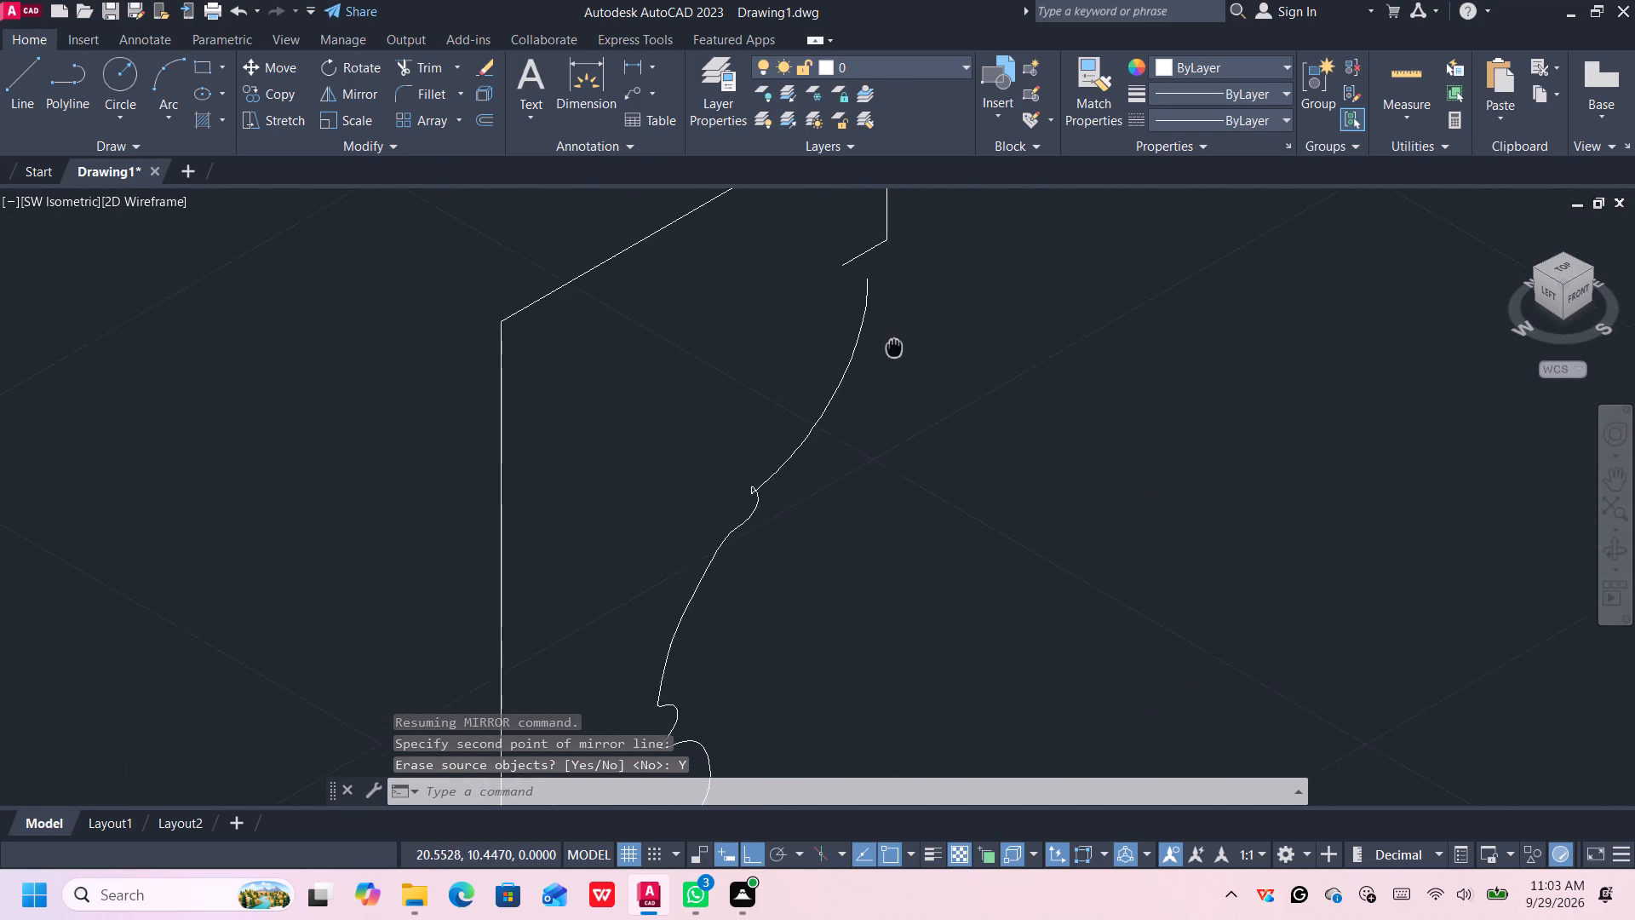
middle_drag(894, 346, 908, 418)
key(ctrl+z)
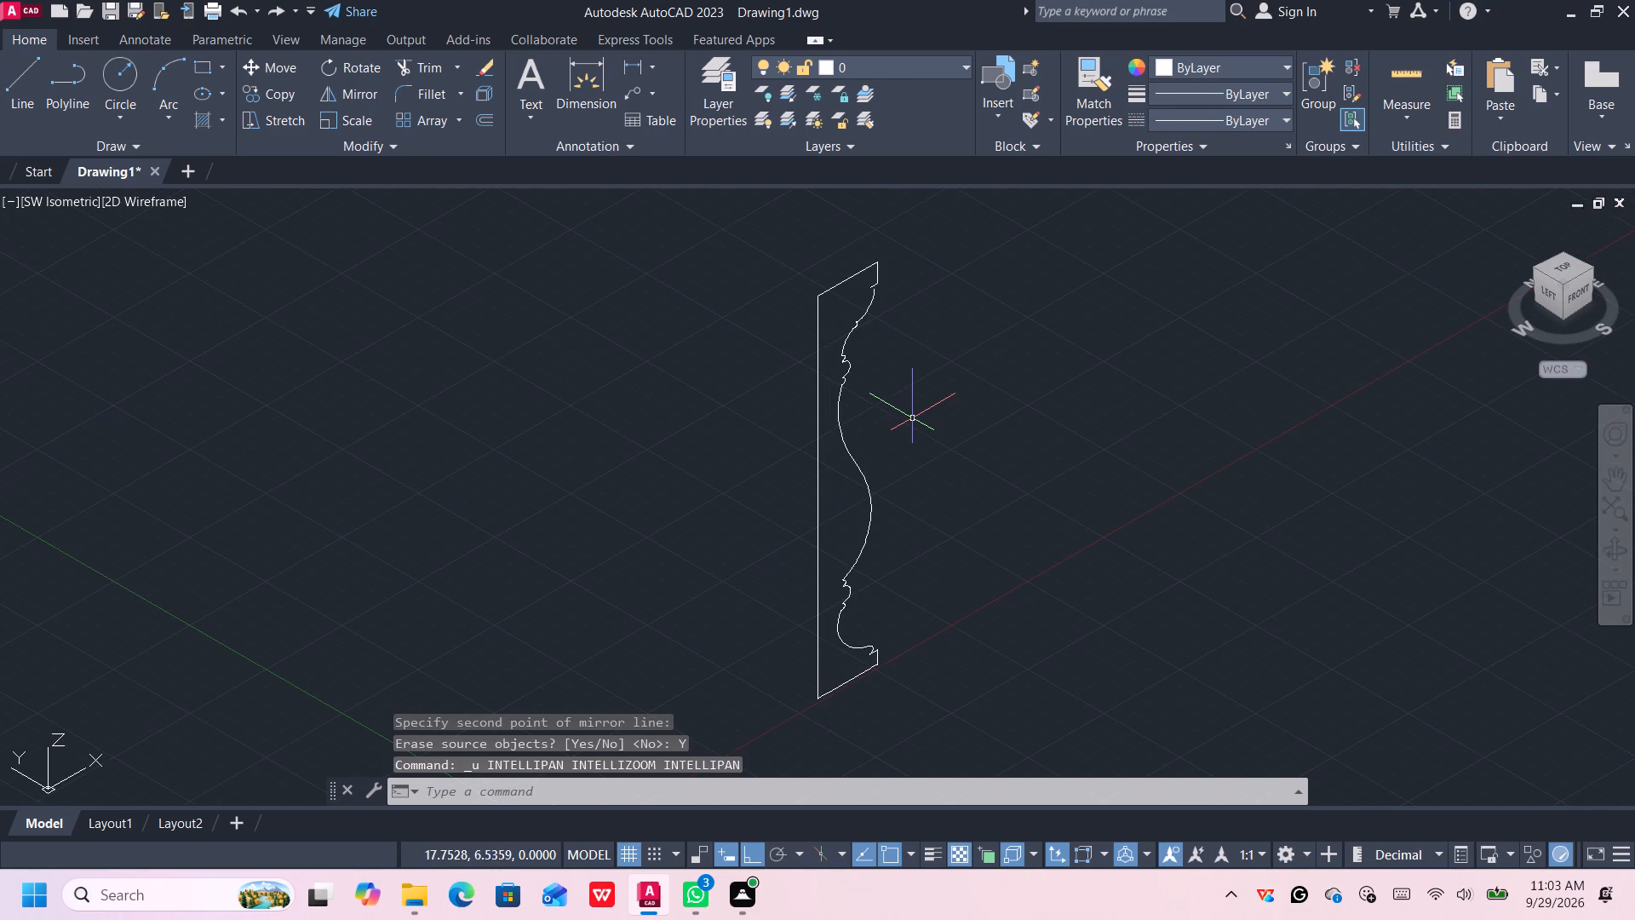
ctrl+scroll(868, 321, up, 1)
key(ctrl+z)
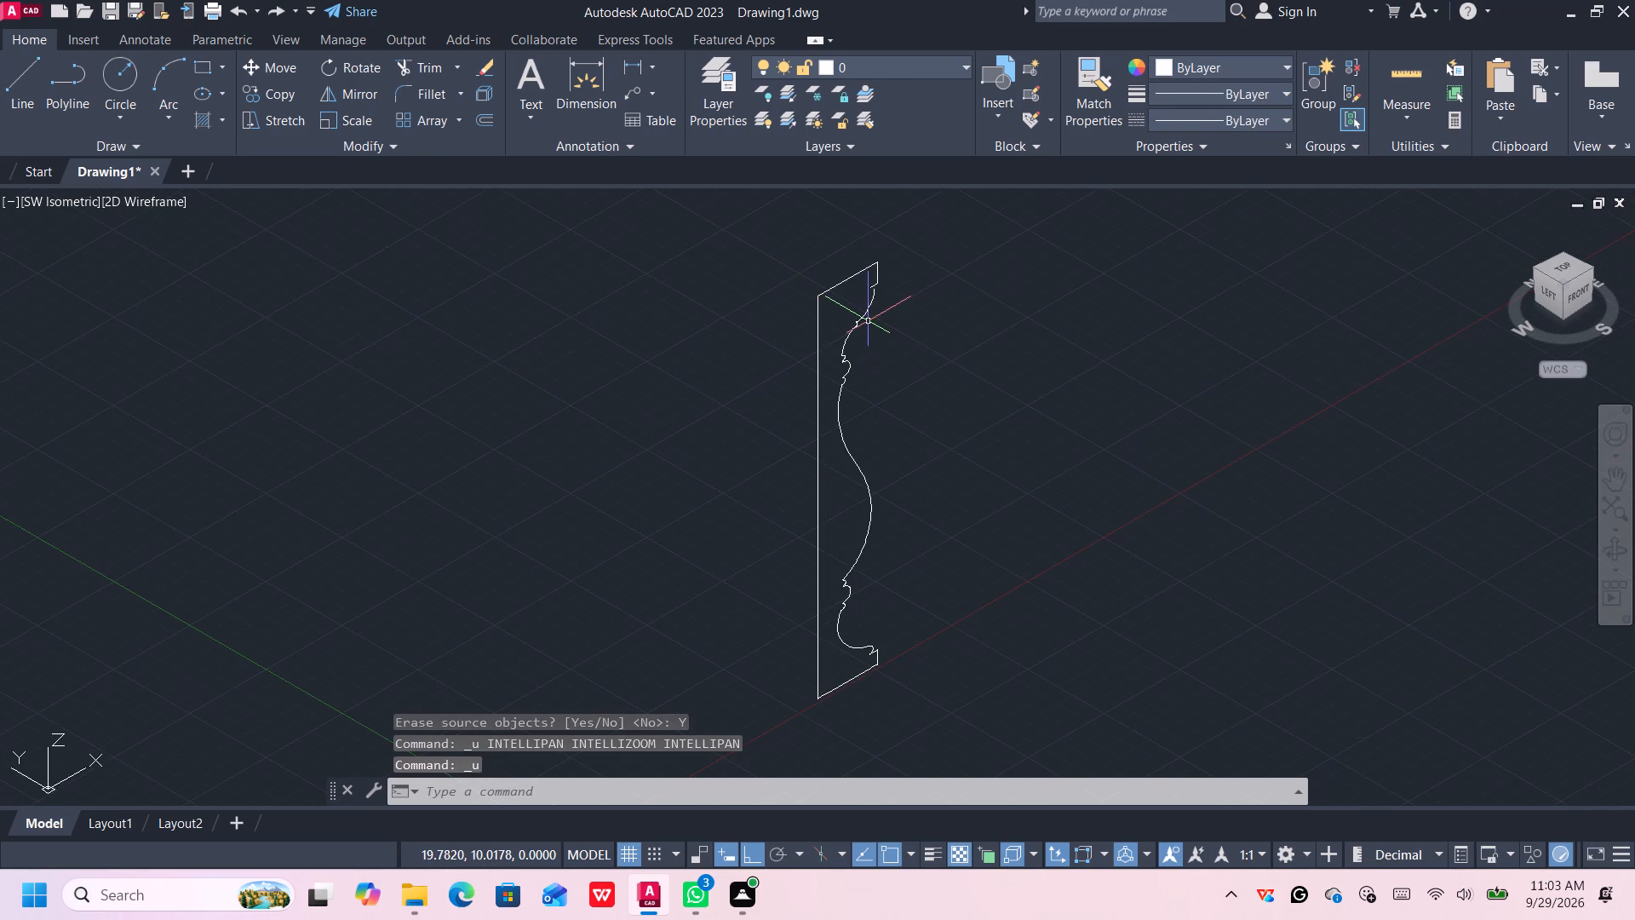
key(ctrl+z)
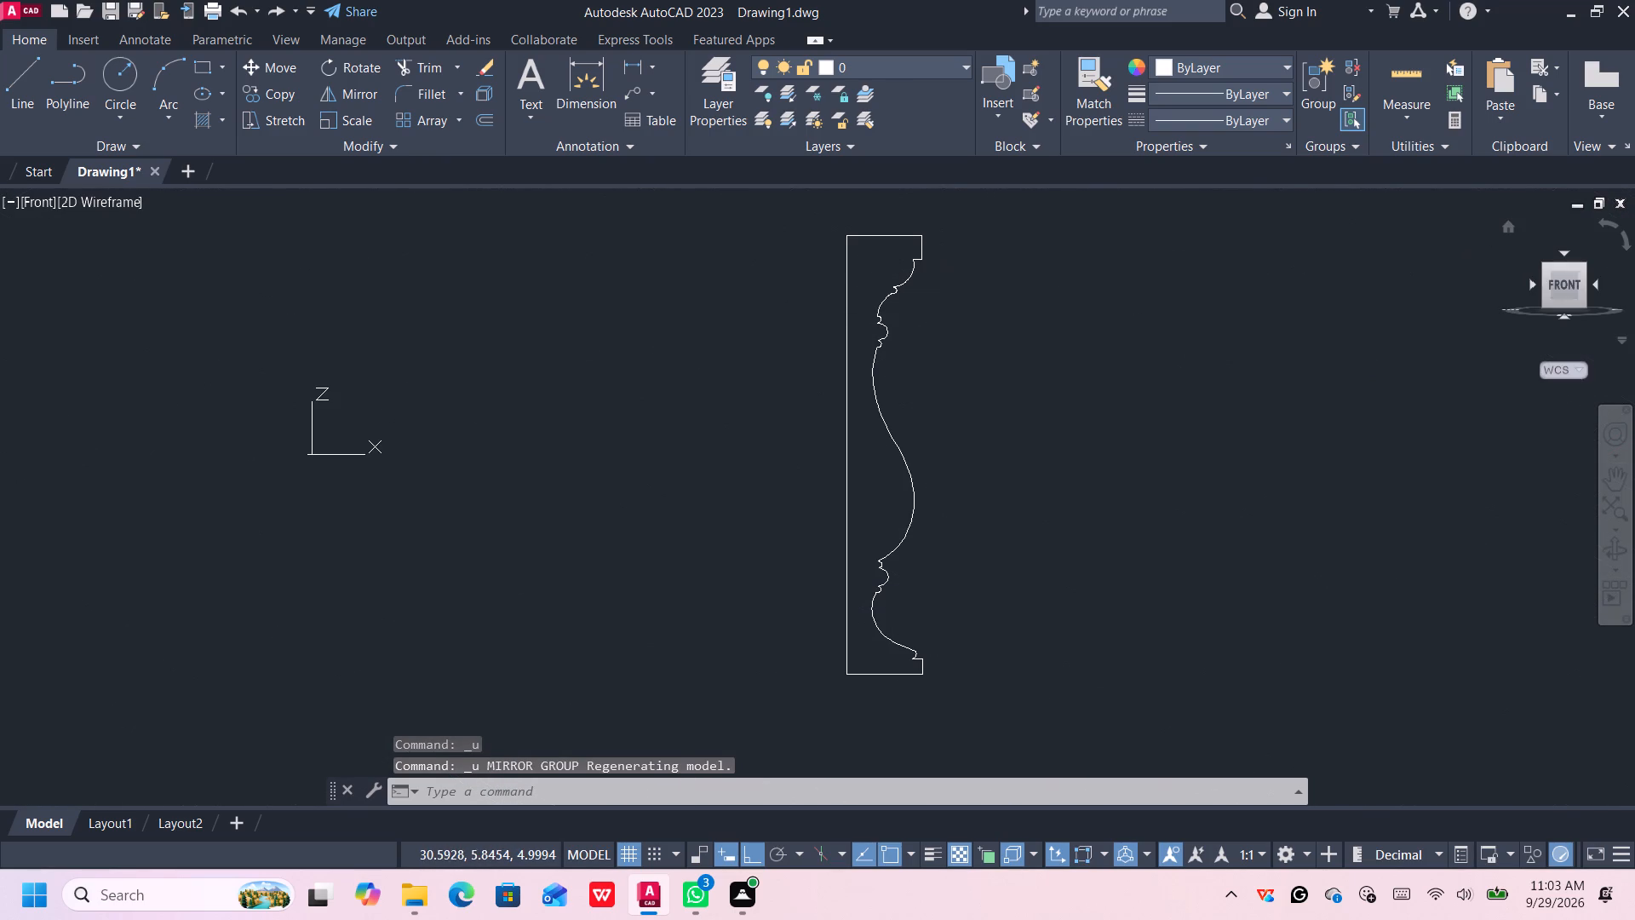
In SW Isometric view, stretch the profile curve's loose upper endpoint to the short ledge line beneath the top block.
click(1548, 267)
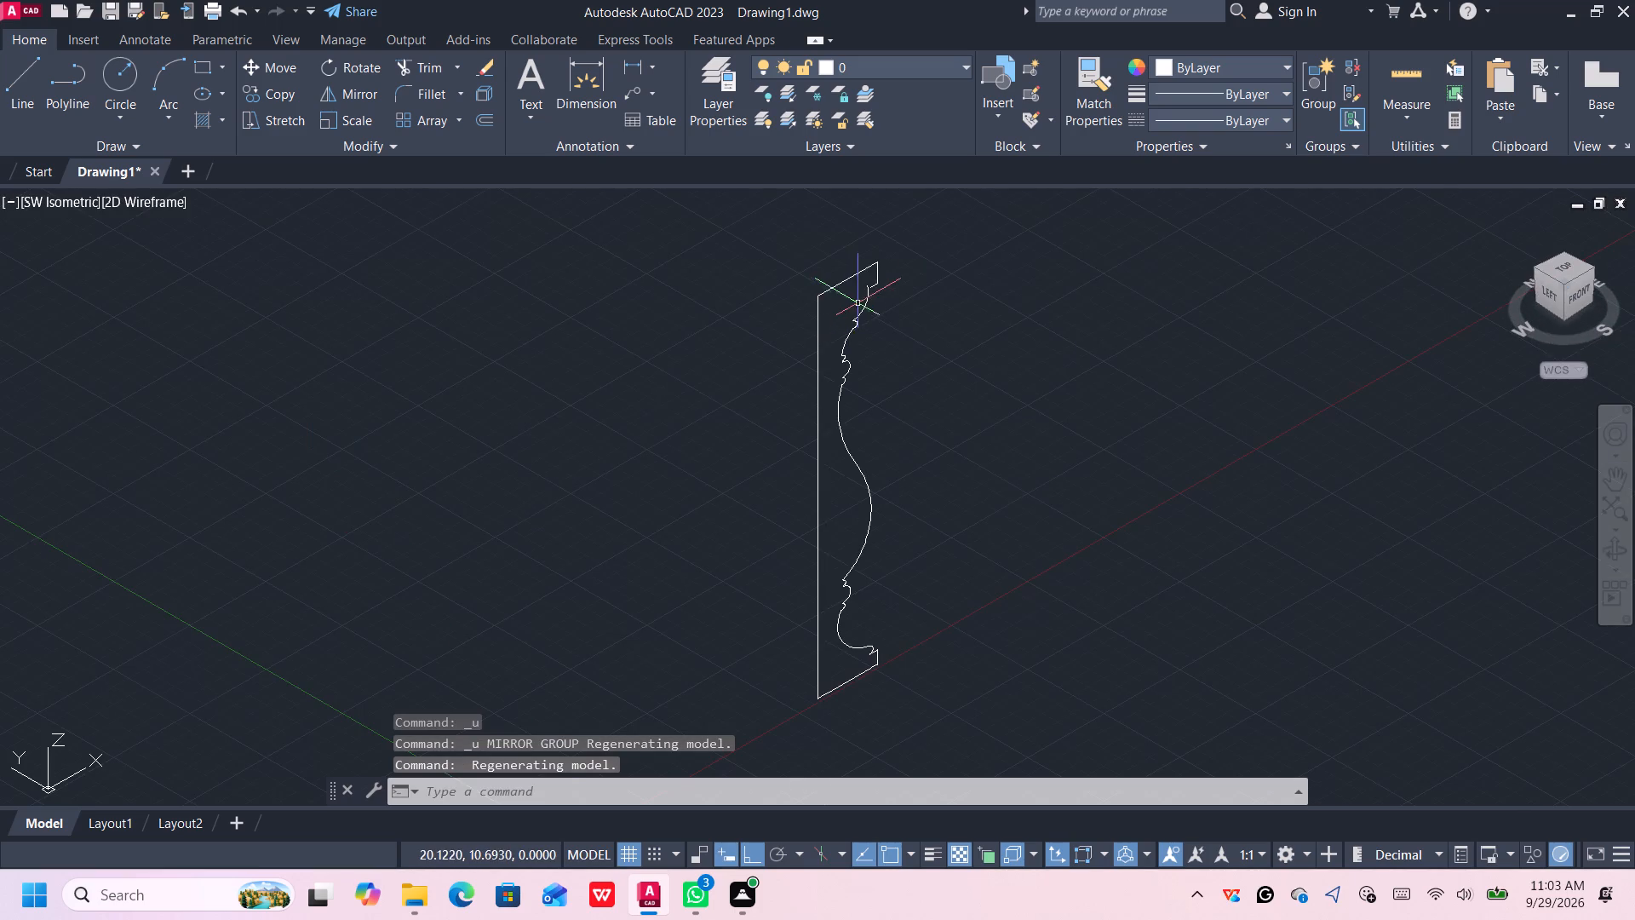
scroll(859, 303, up, 4)
middle_drag(876, 288, 840, 486)
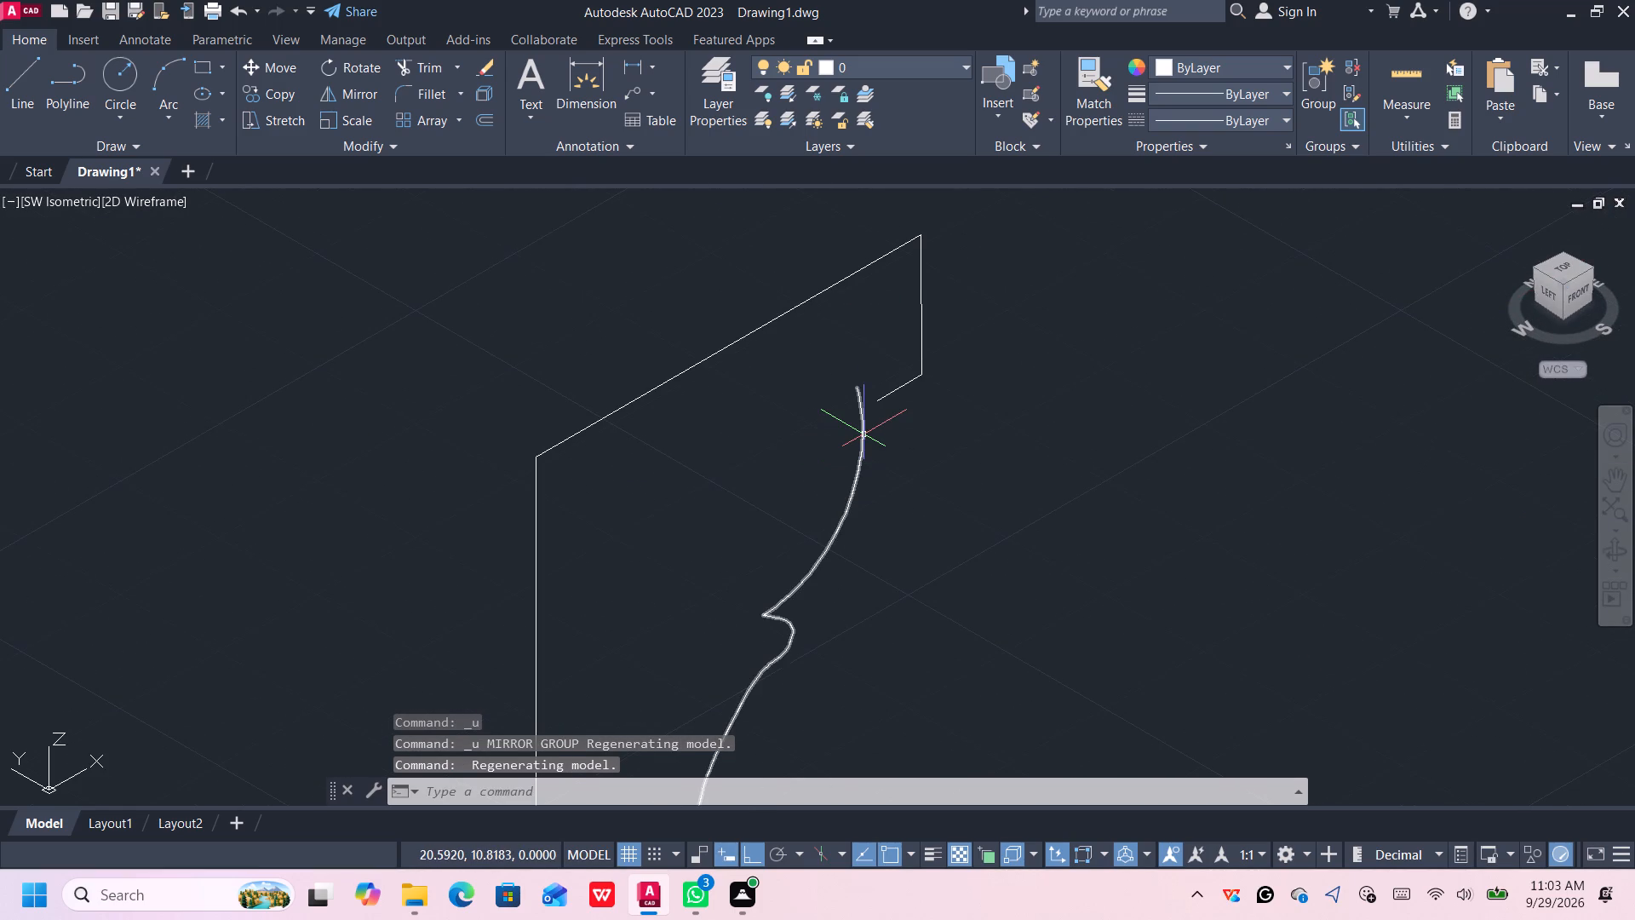
click(863, 434)
scroll(855, 398, up, 3)
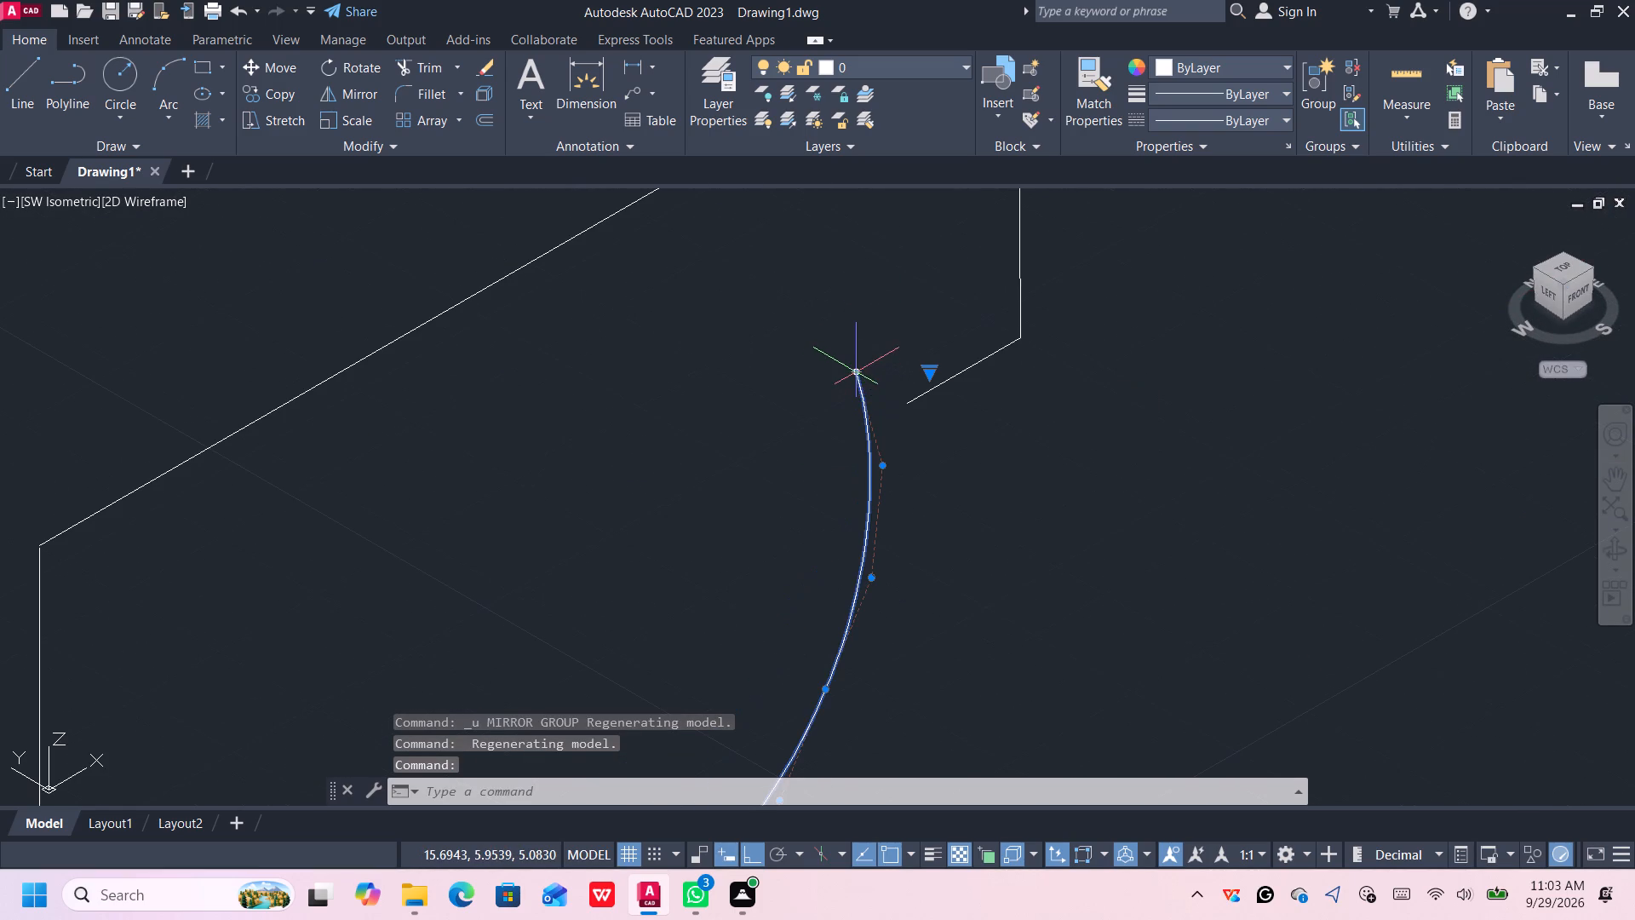
click(855, 376)
click(917, 405)
scroll(942, 526, down, 4)
middle_drag(925, 602, 908, 549)
key(Escape)
Stretch the curve's upper endpoint again, snapping it exactly onto the inner end of the short ledge line.
scroll(881, 524, up, 3)
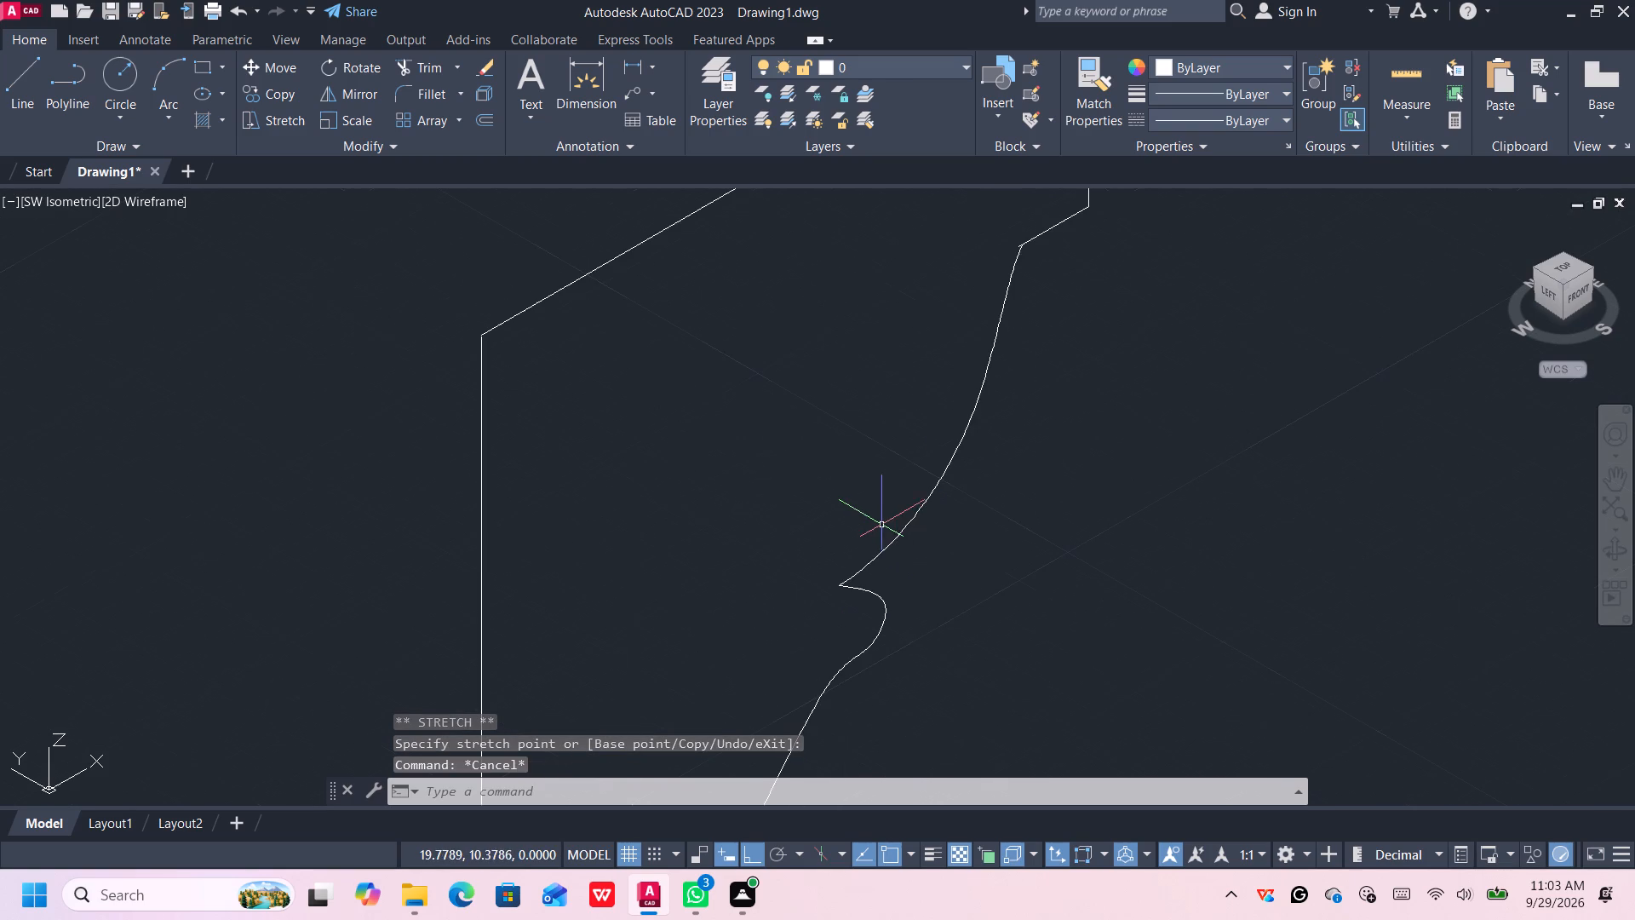
scroll(886, 533, down, 3)
scroll(920, 478, up, 4)
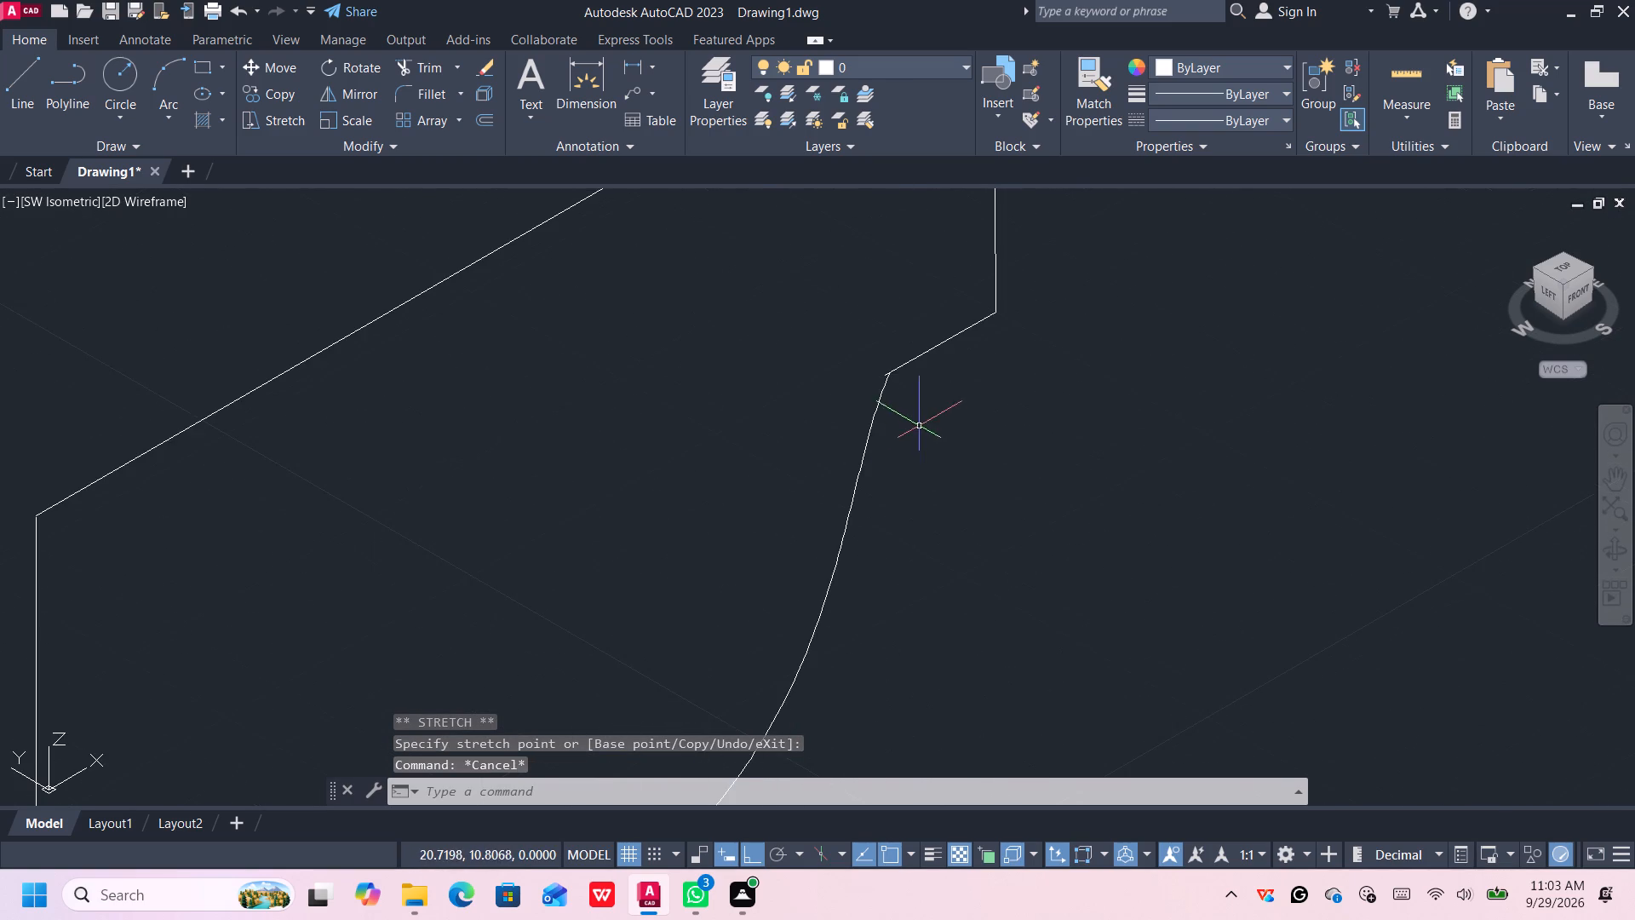
middle_drag(919, 428, 925, 548)
click(886, 516)
scroll(888, 512, up, 4)
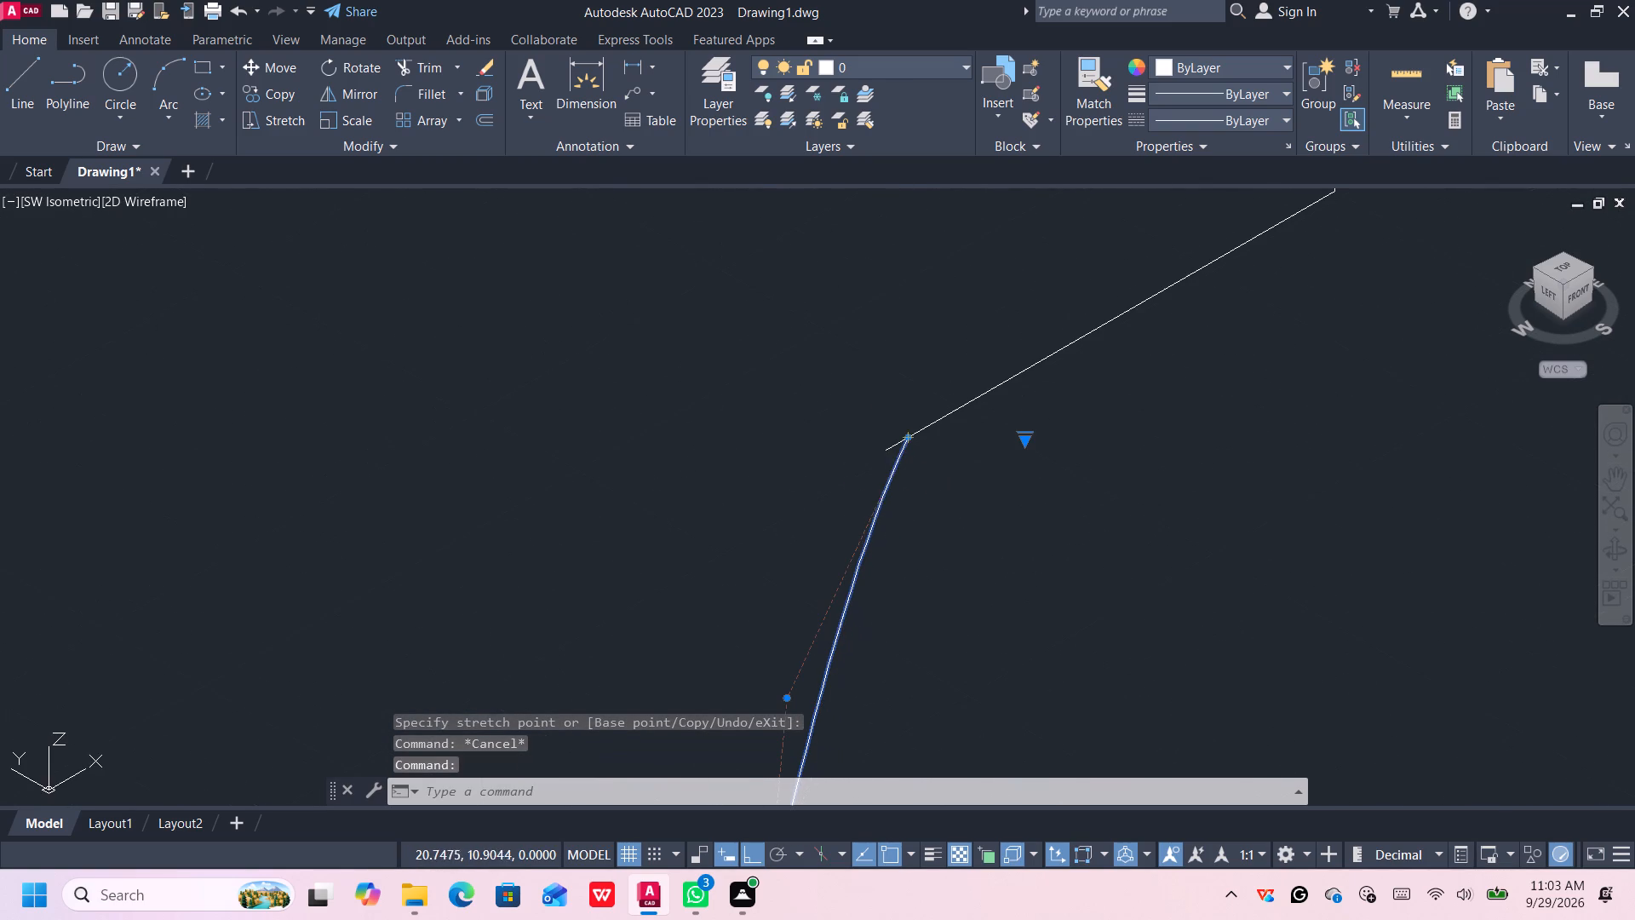
click(912, 434)
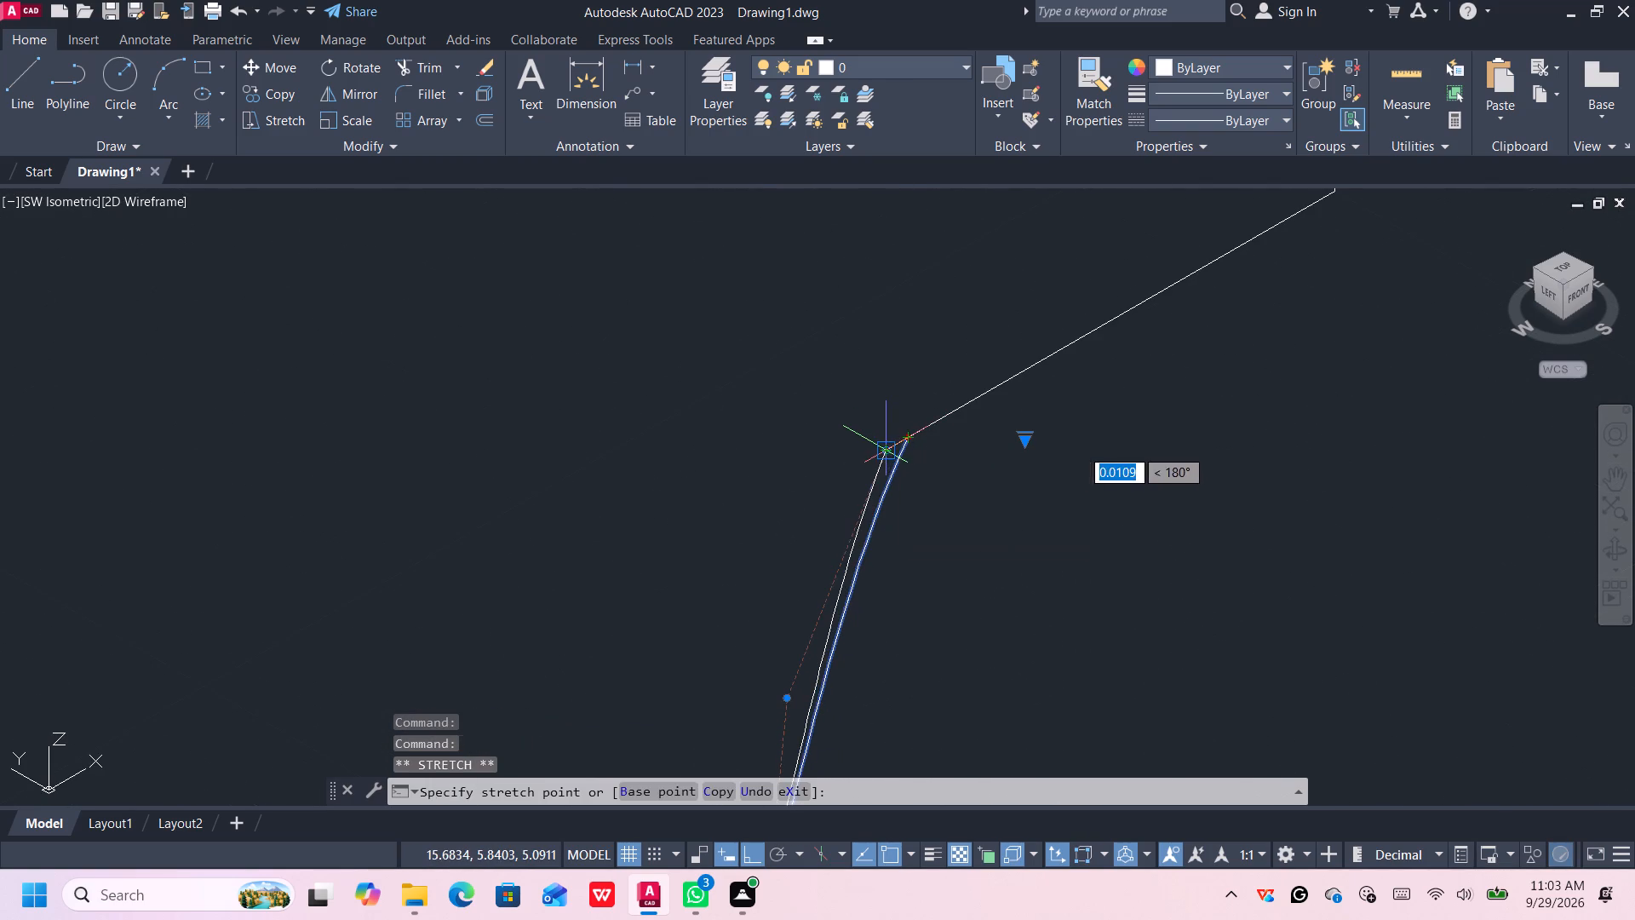
click(886, 448)
scroll(947, 503, down, 6)
scroll(938, 654, down, 5)
middle_drag(960, 703, 939, 496)
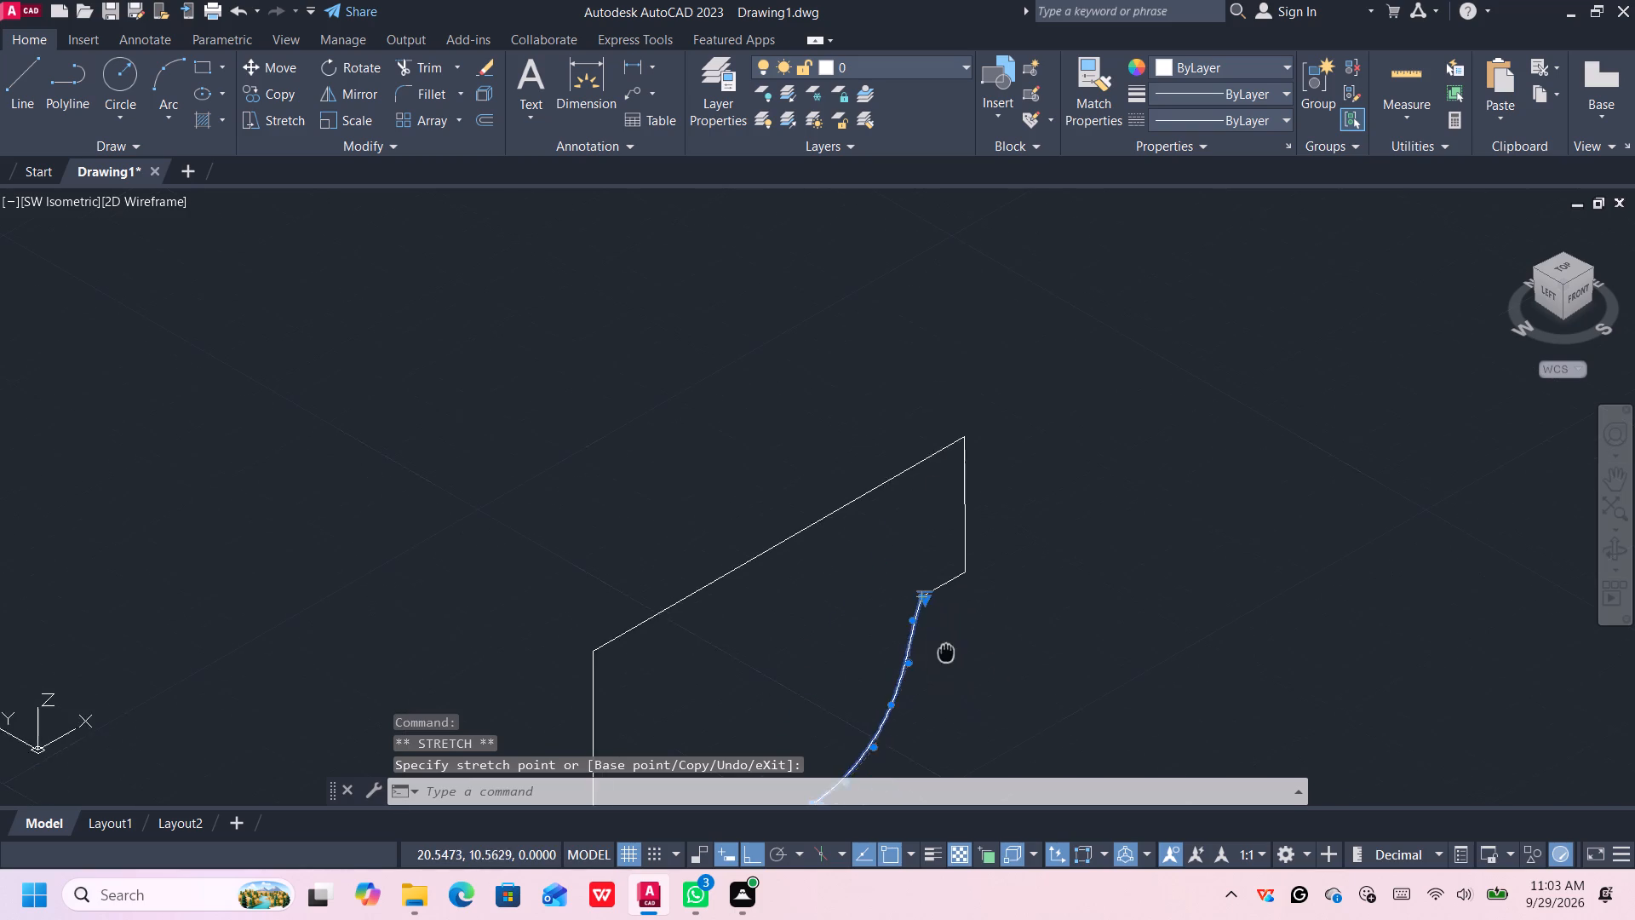
middle_drag(939, 496, 939, 455)
key(Escape)
Select the whole half profile and join its segments with the Join command.
scroll(943, 471, down, 6)
middle_drag(973, 600, 962, 471)
click(1004, 276)
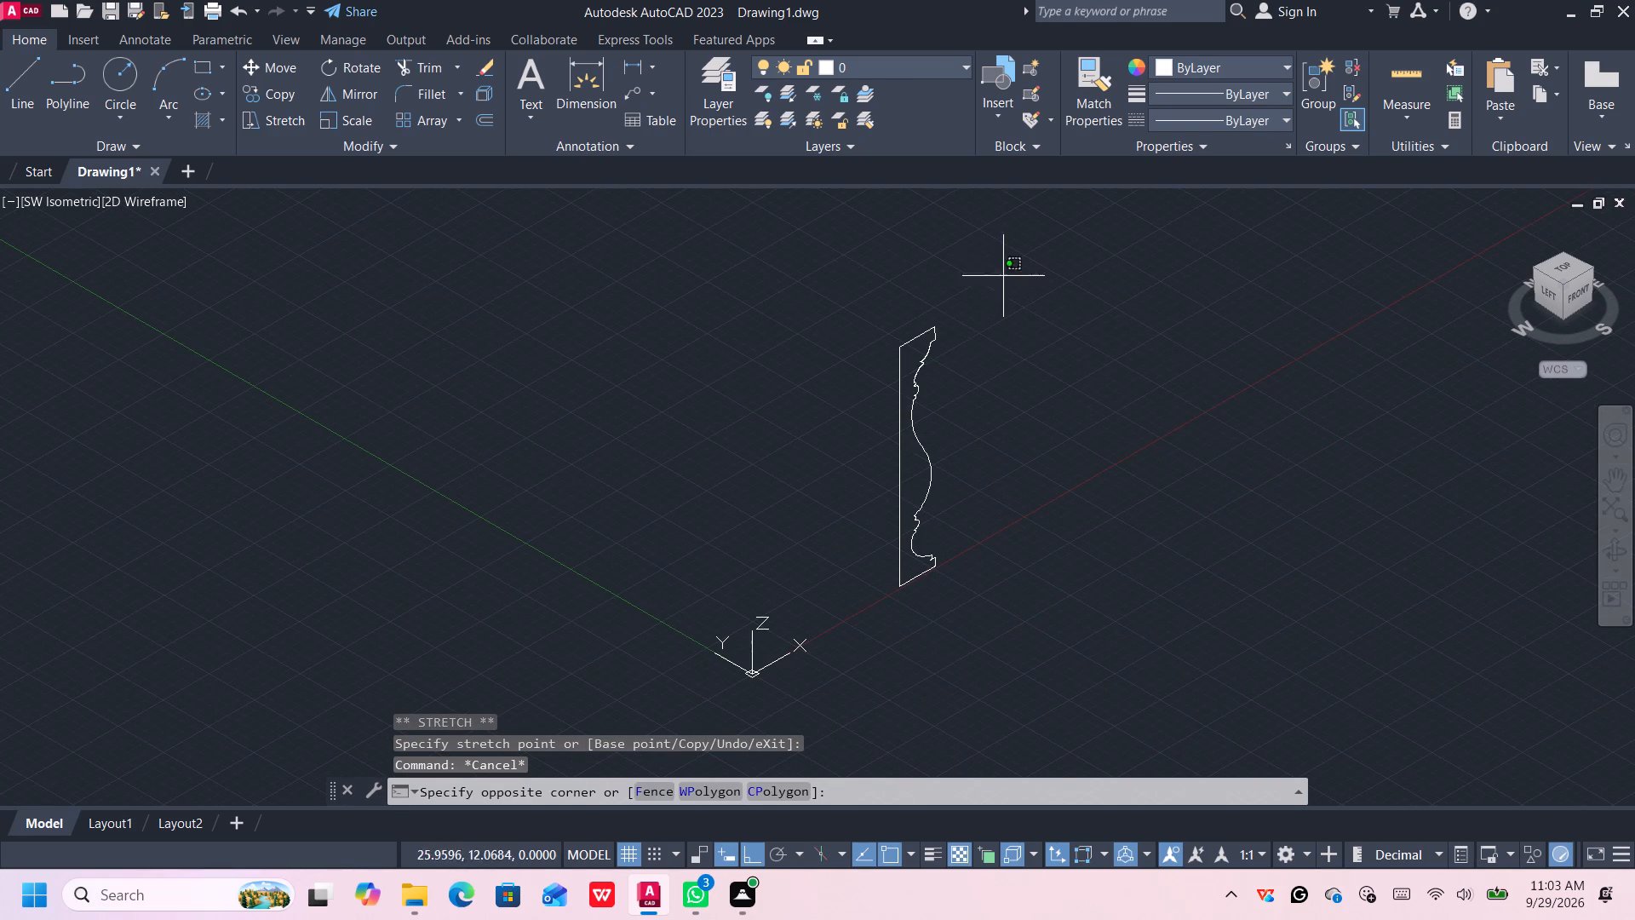
click(856, 653)
key(j)
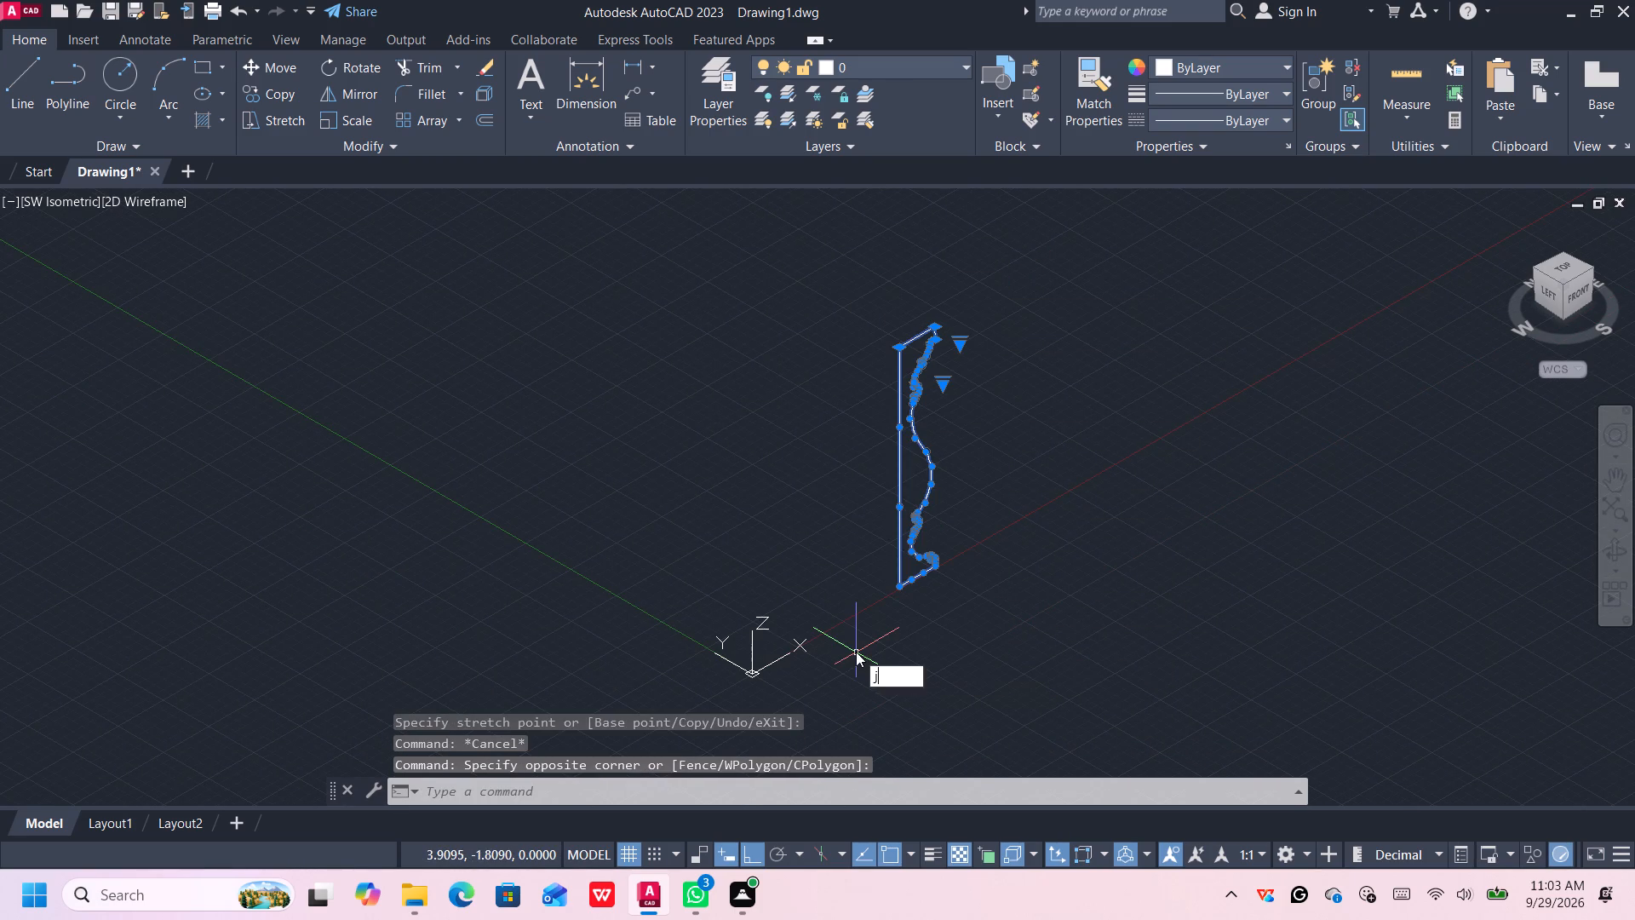
key(Return)
Mirror the whole half profile about its vertical axis, starting at the axis line's midpoint and keeping the source objects.
click(970, 280)
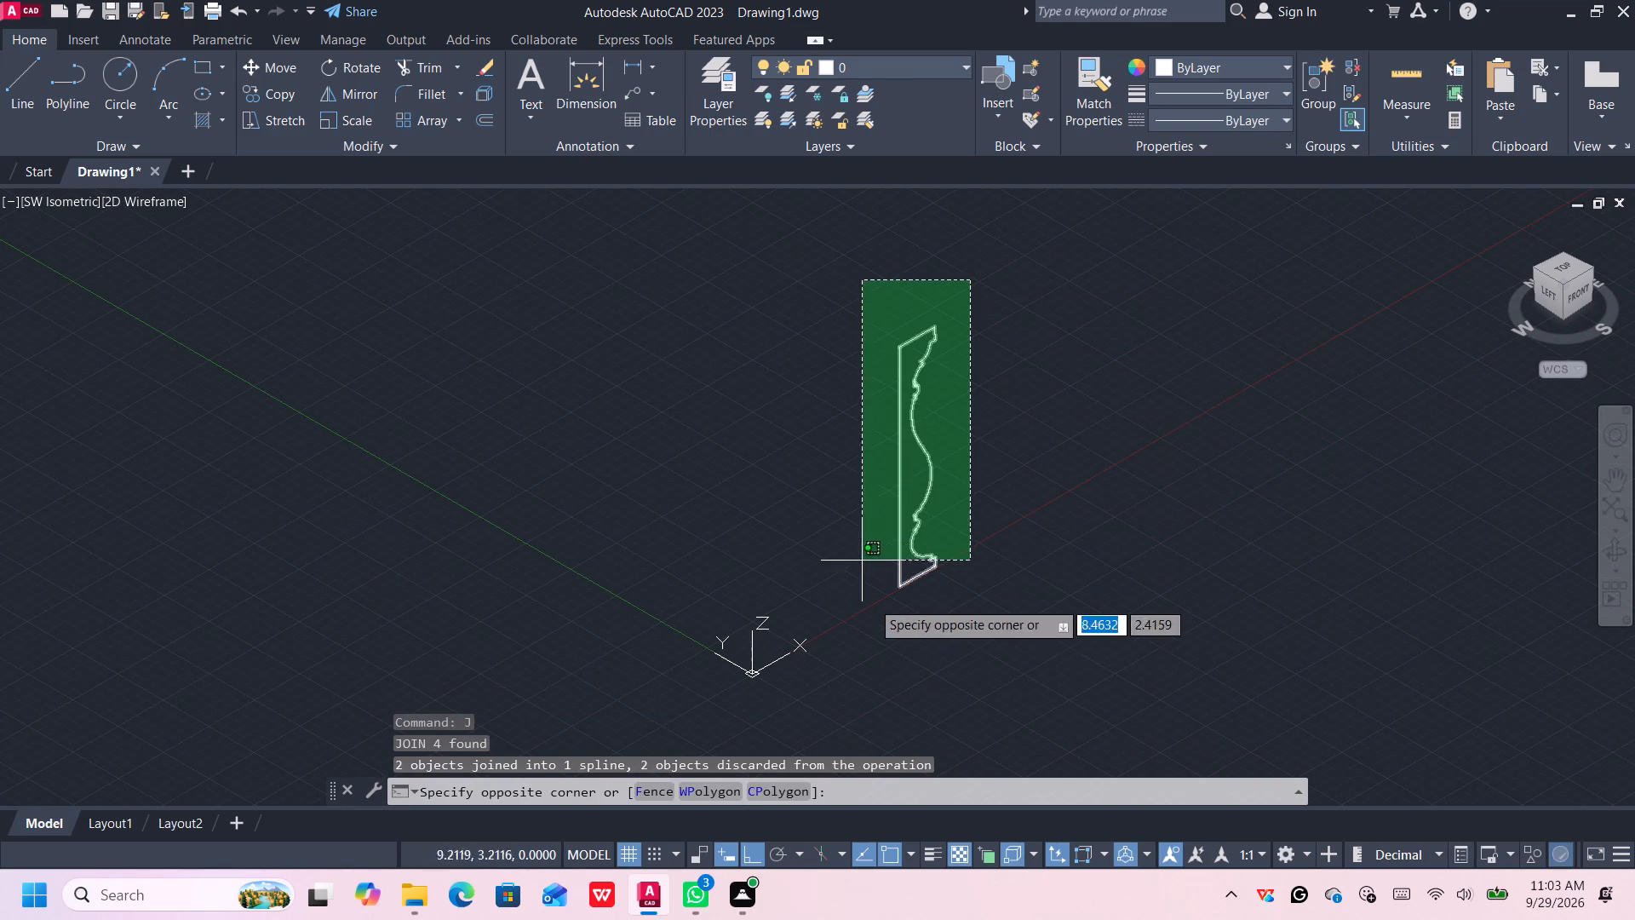
click(875, 632)
click(324, 93)
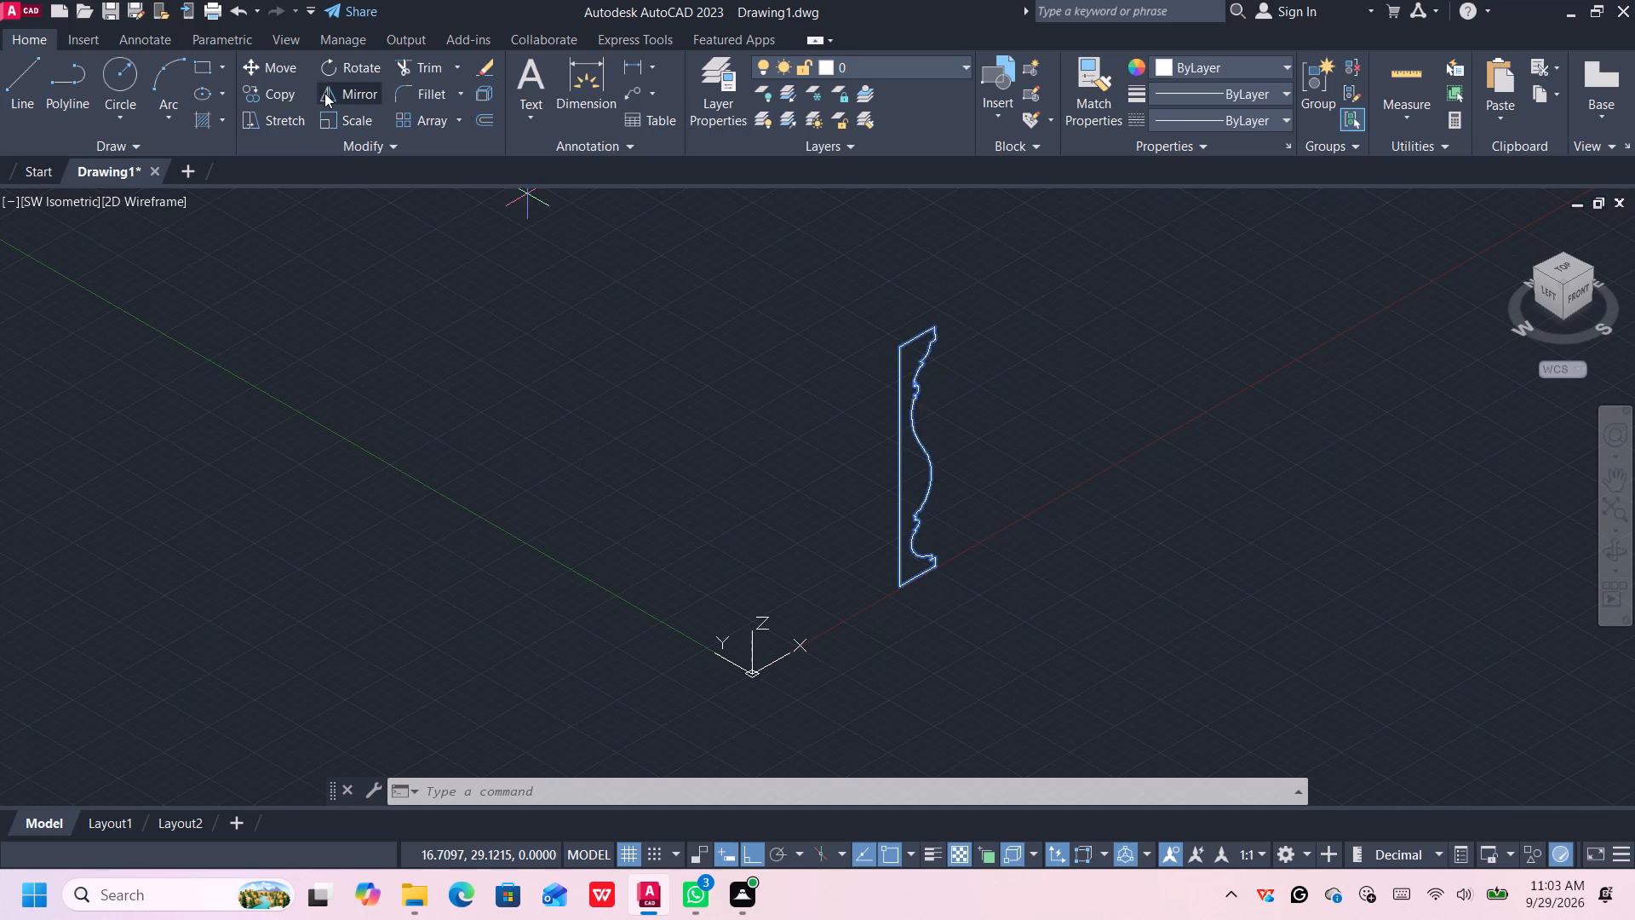
click(899, 472)
click(972, 504)
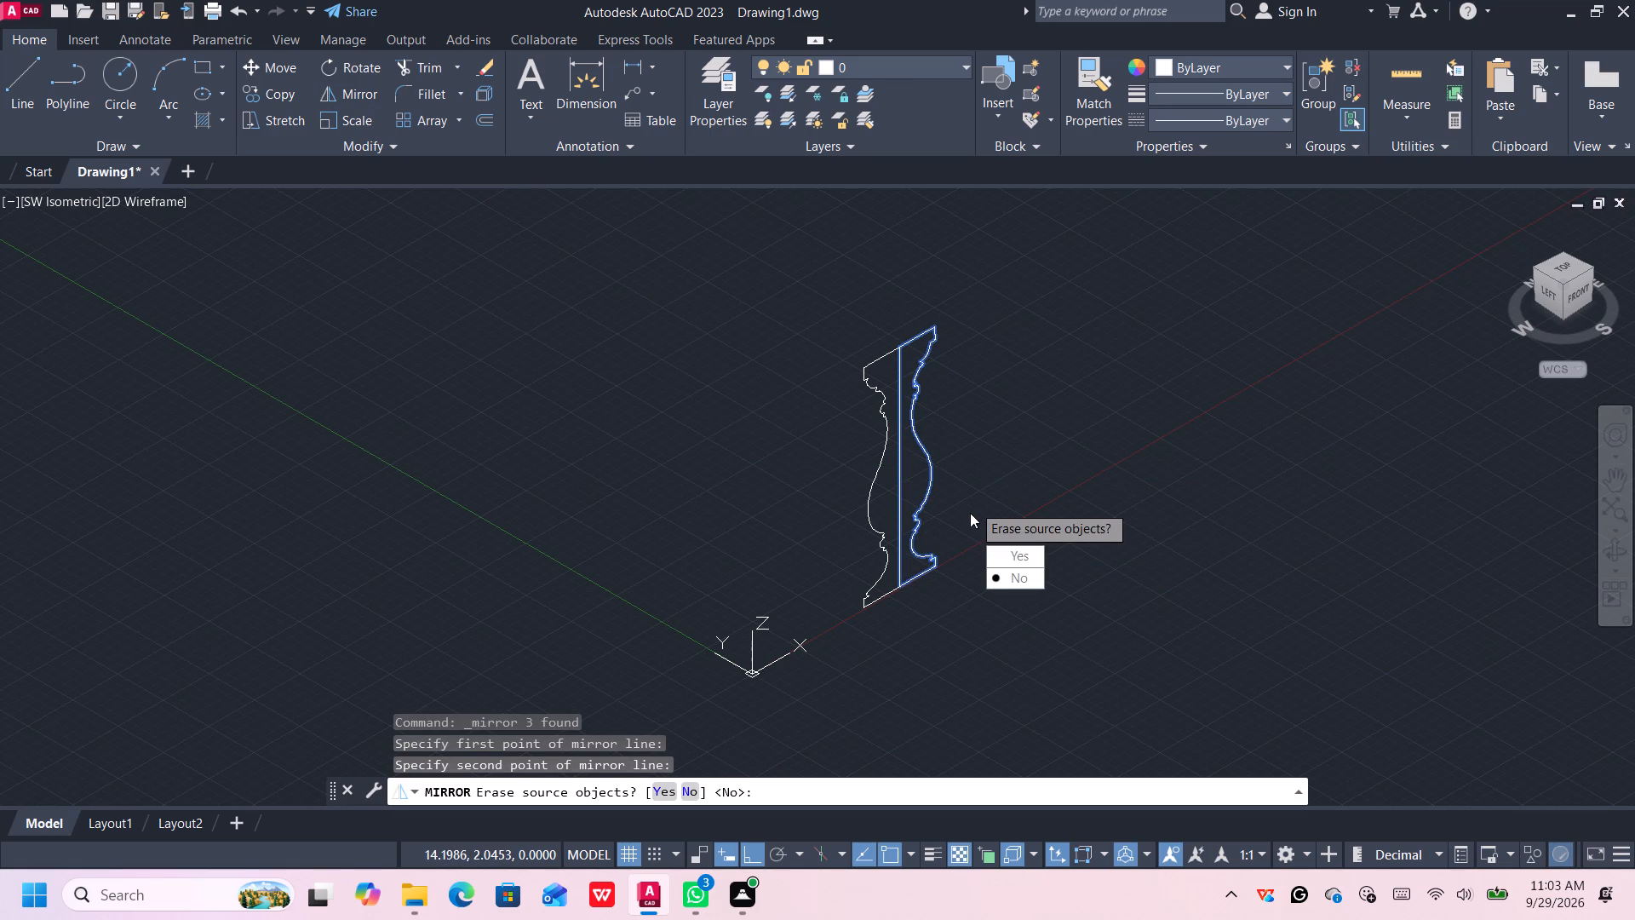
drag(996, 575, 972, 504)
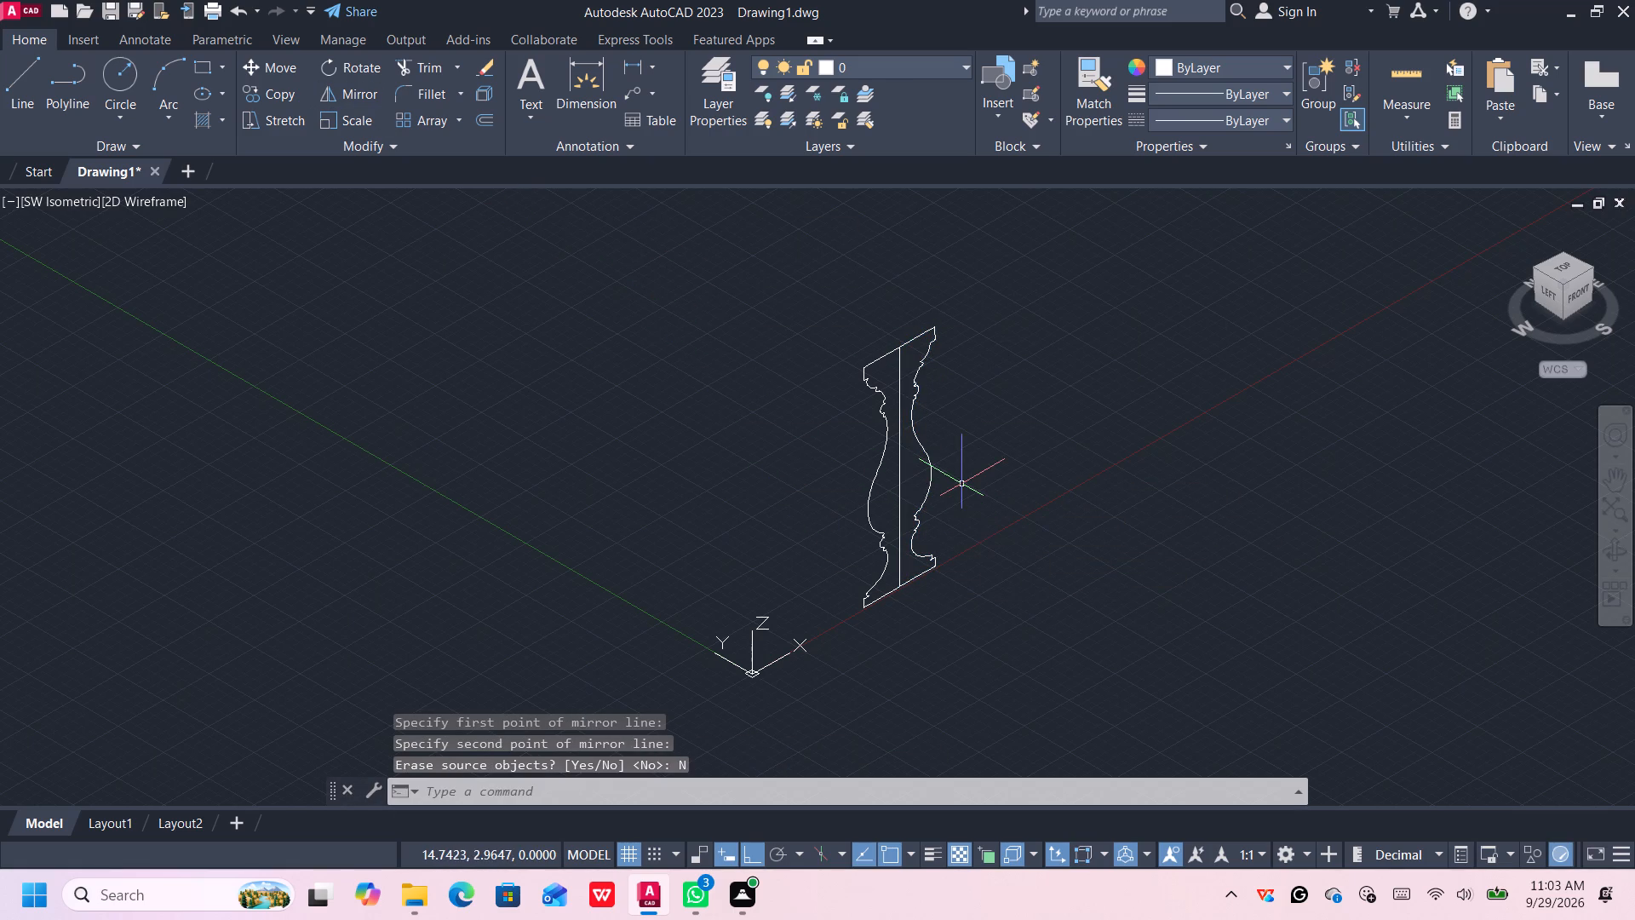
key(Escape)
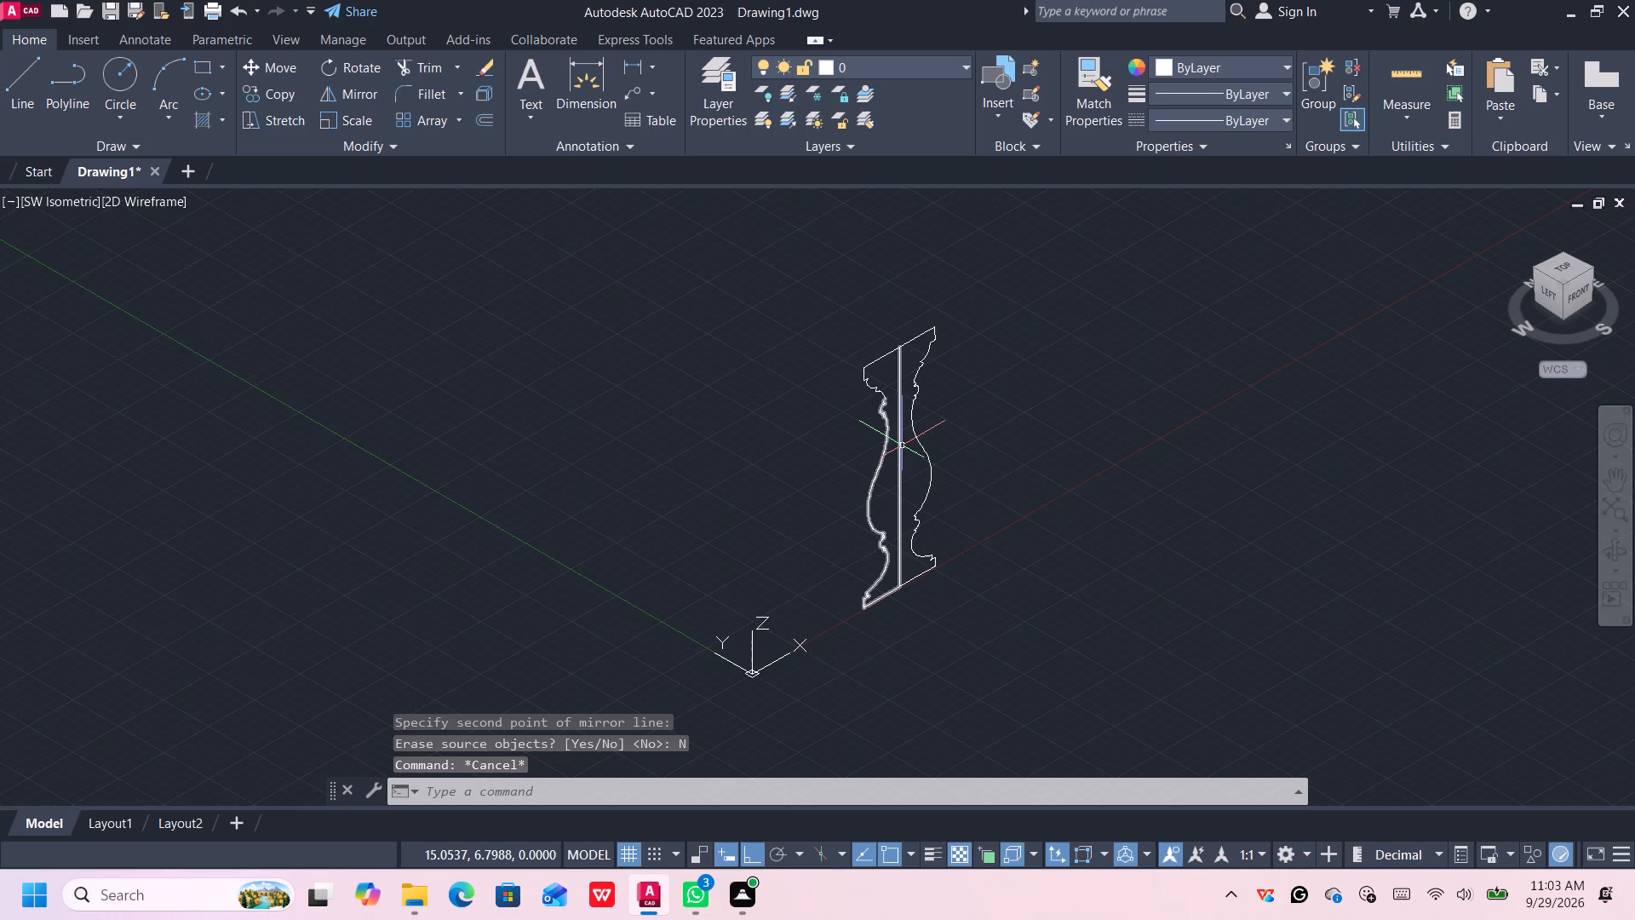
Trim away both overlapping vertical axis lines in the middle of the full baluster outline.
scroll(902, 446, up, 1)
scroll(1027, 442, down, 1)
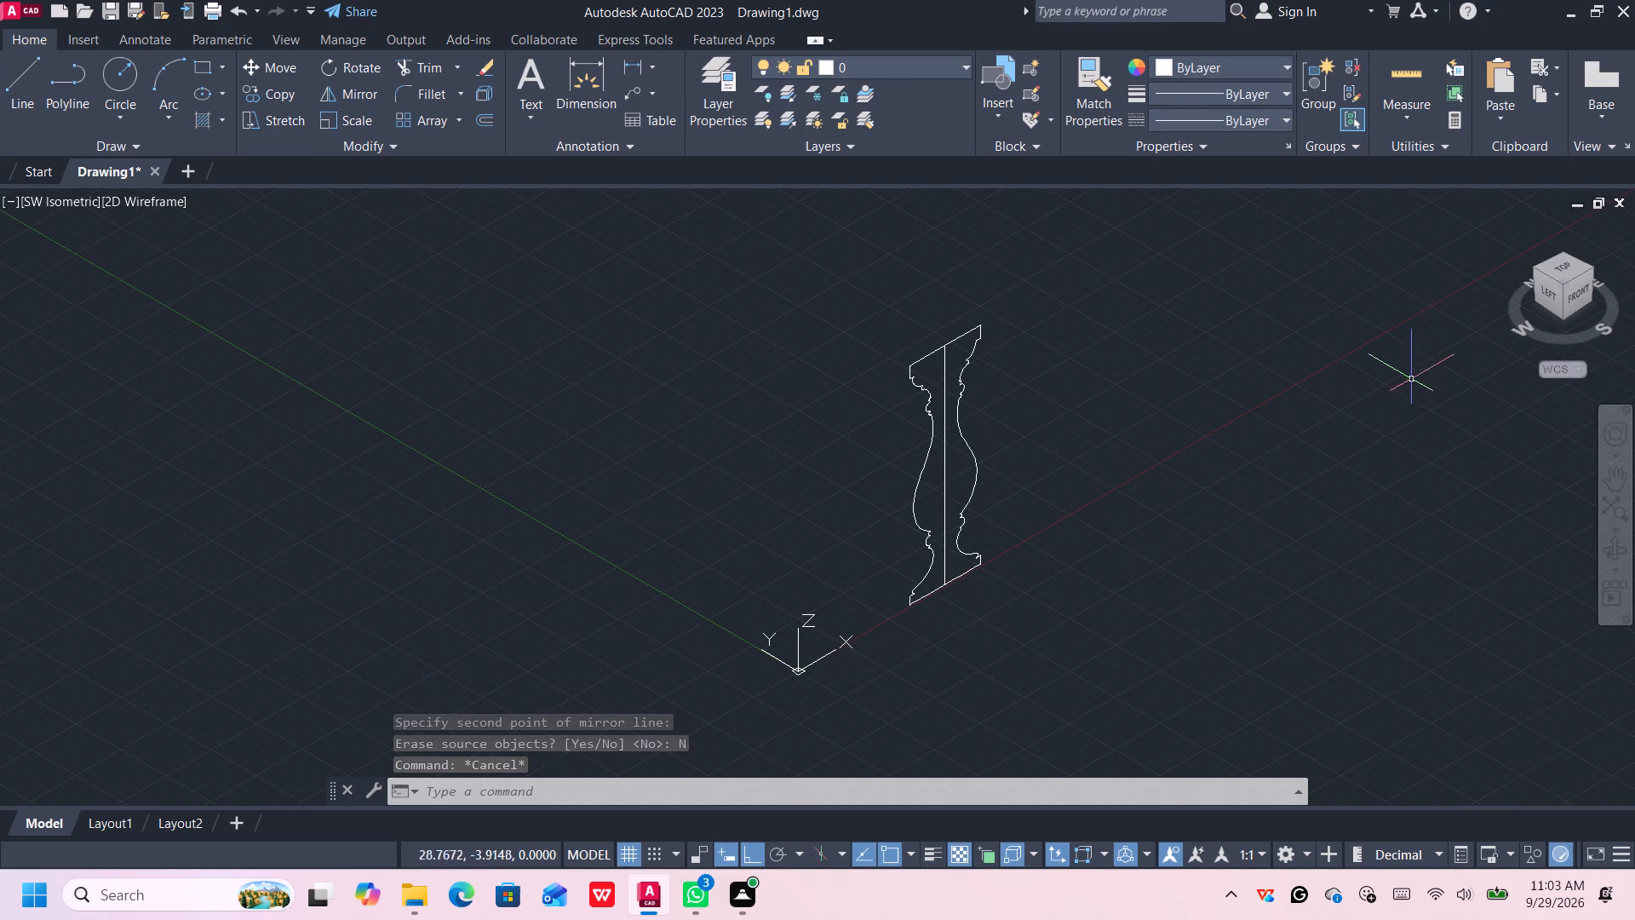
key(t)
key(r)
key(Return)
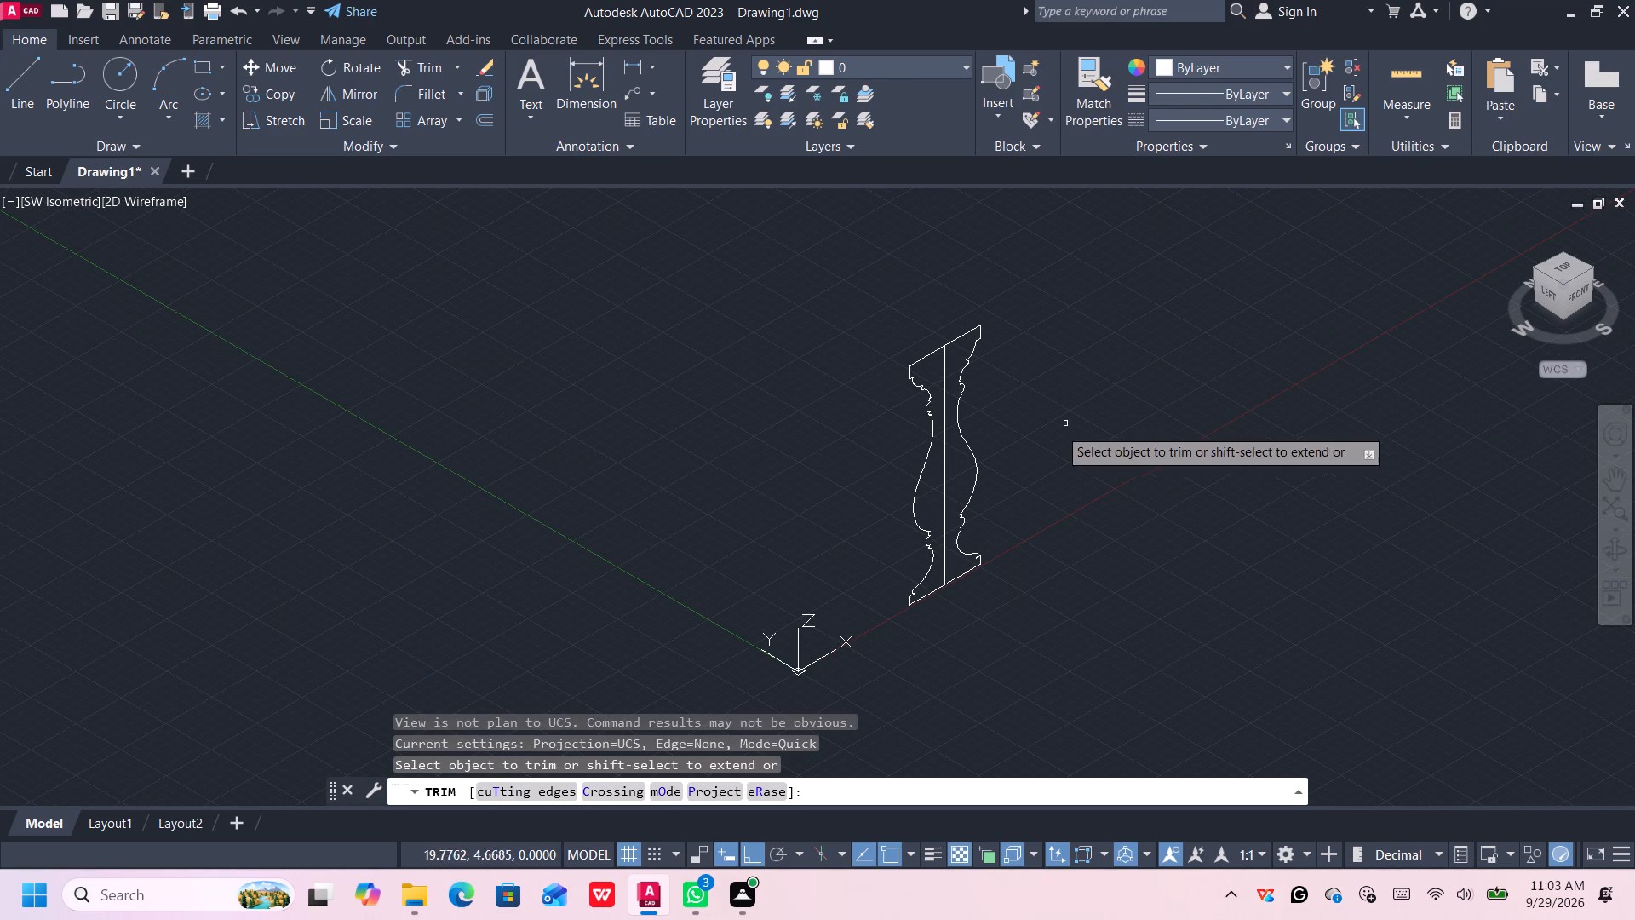
click(947, 459)
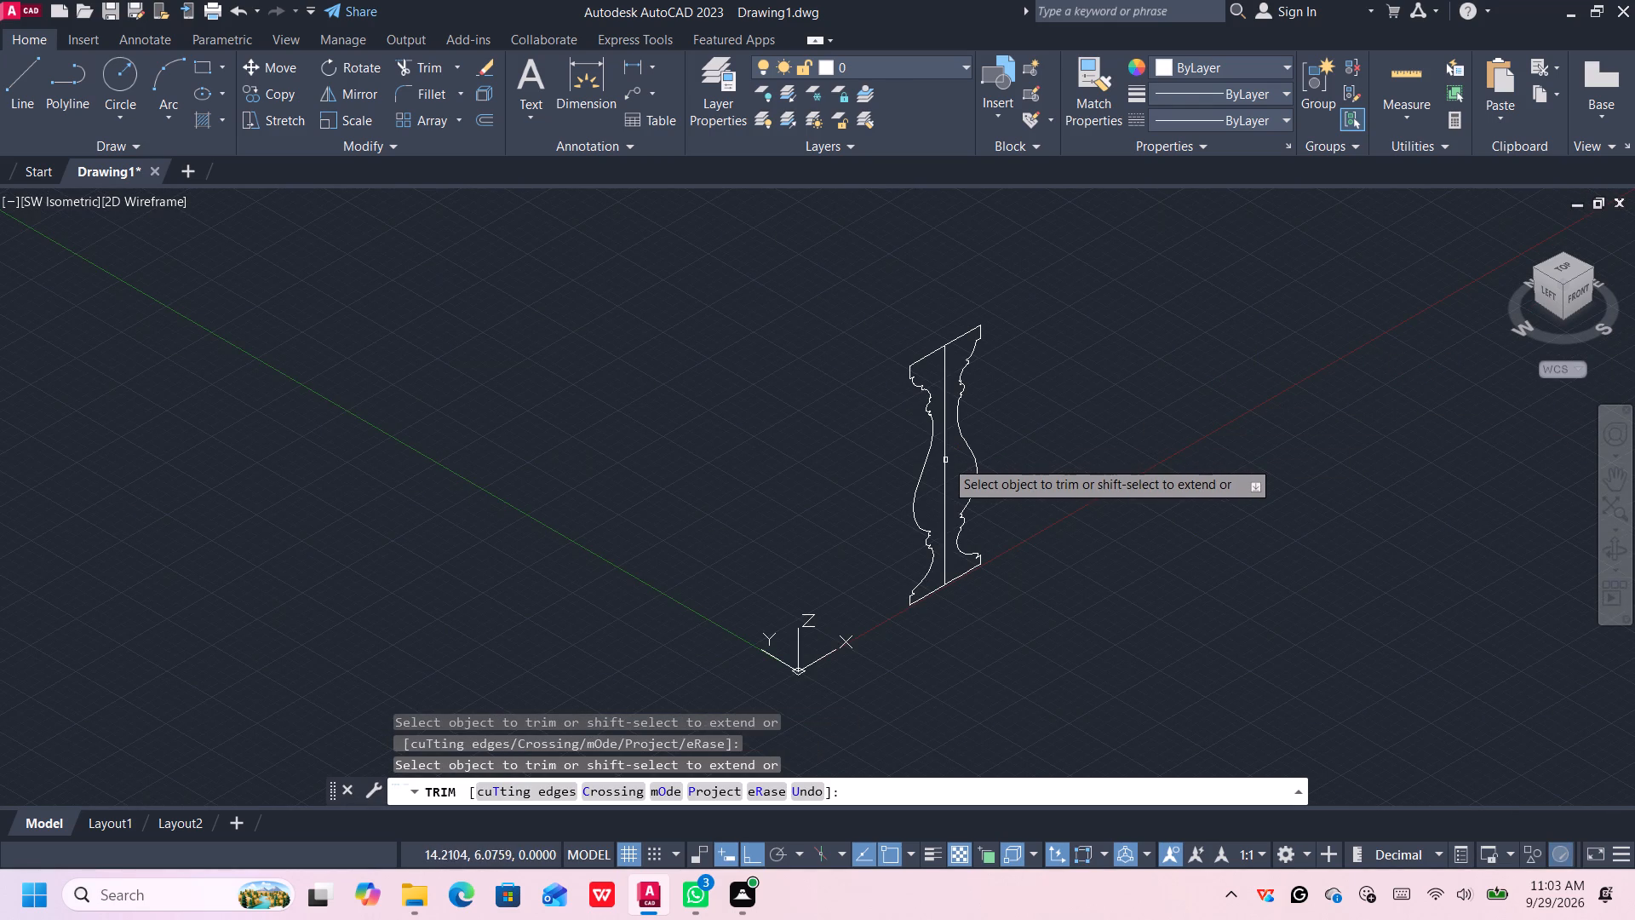
click(946, 460)
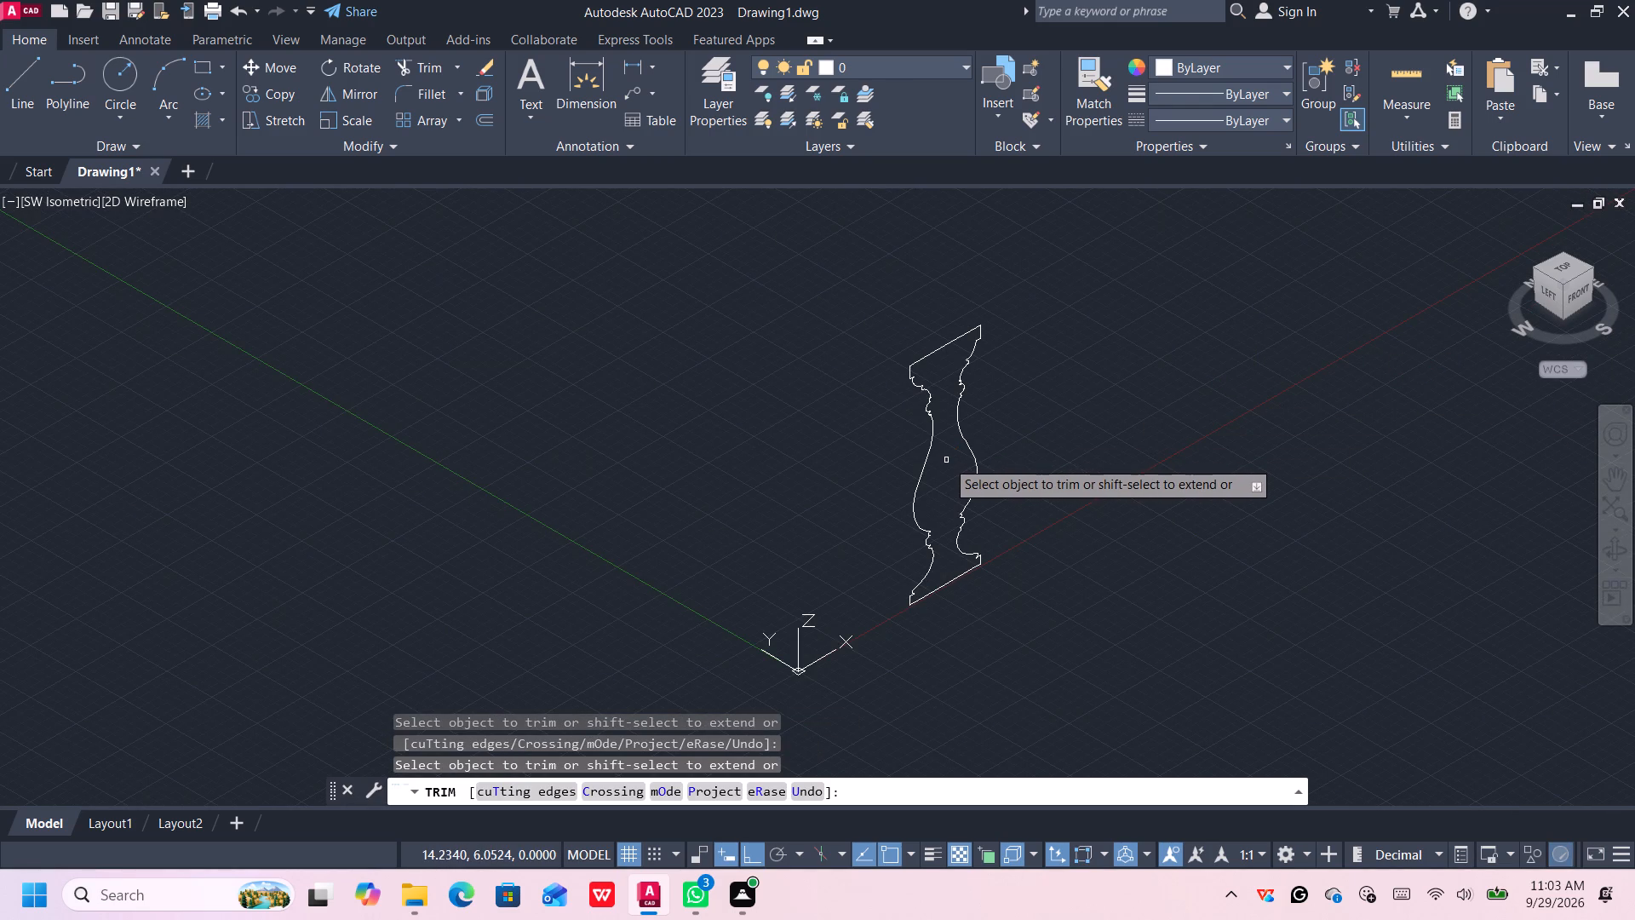
key(Escape)
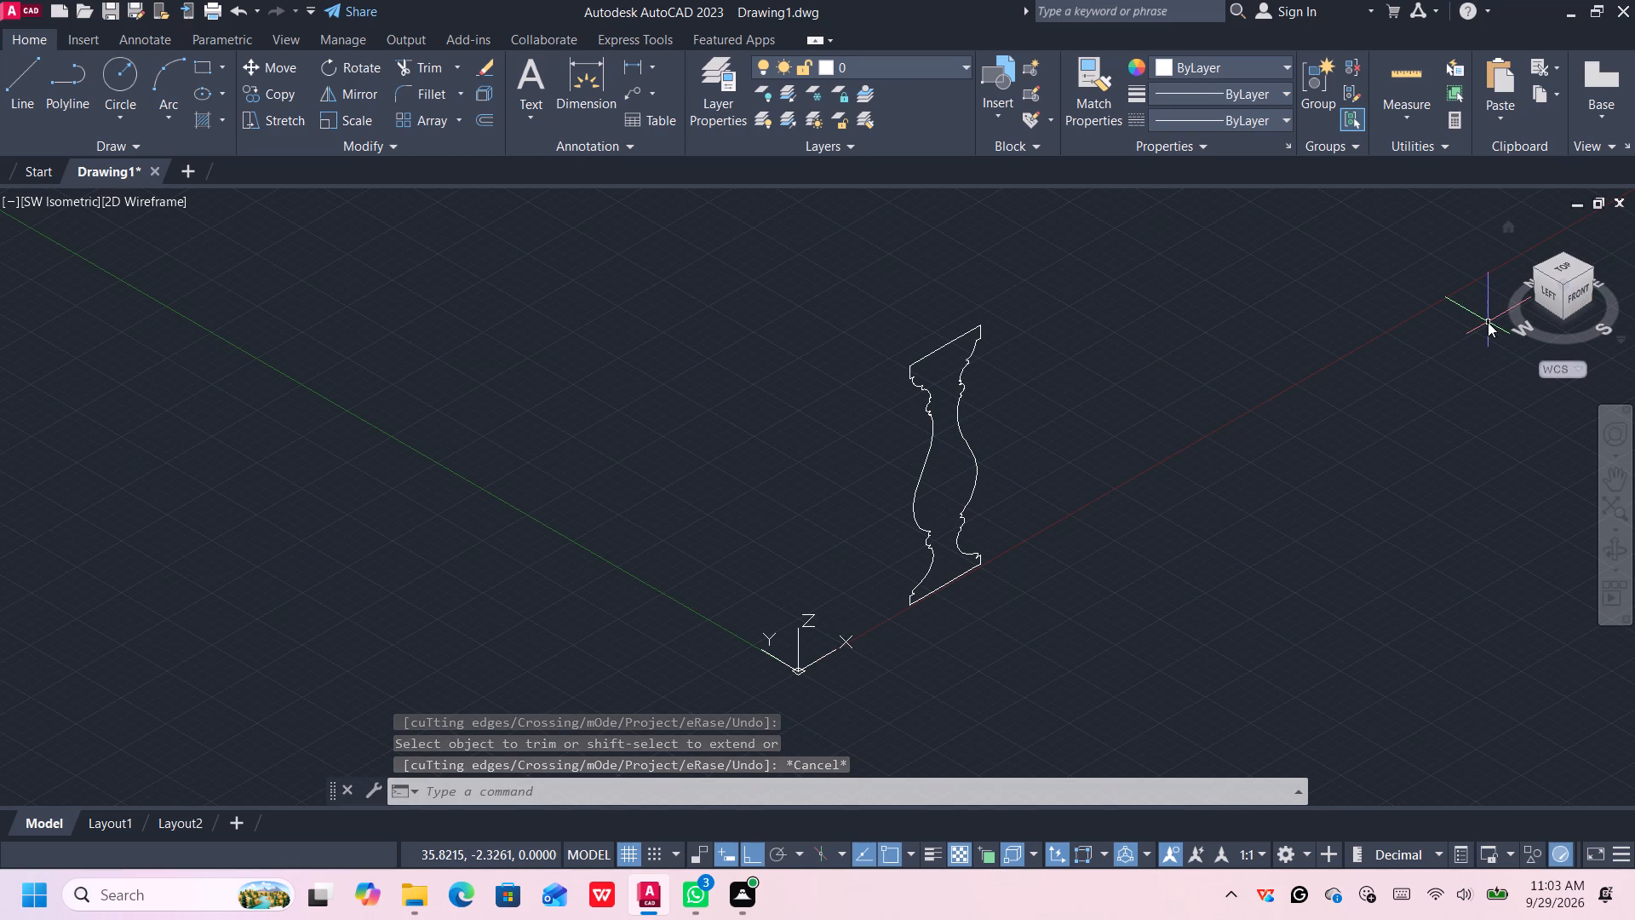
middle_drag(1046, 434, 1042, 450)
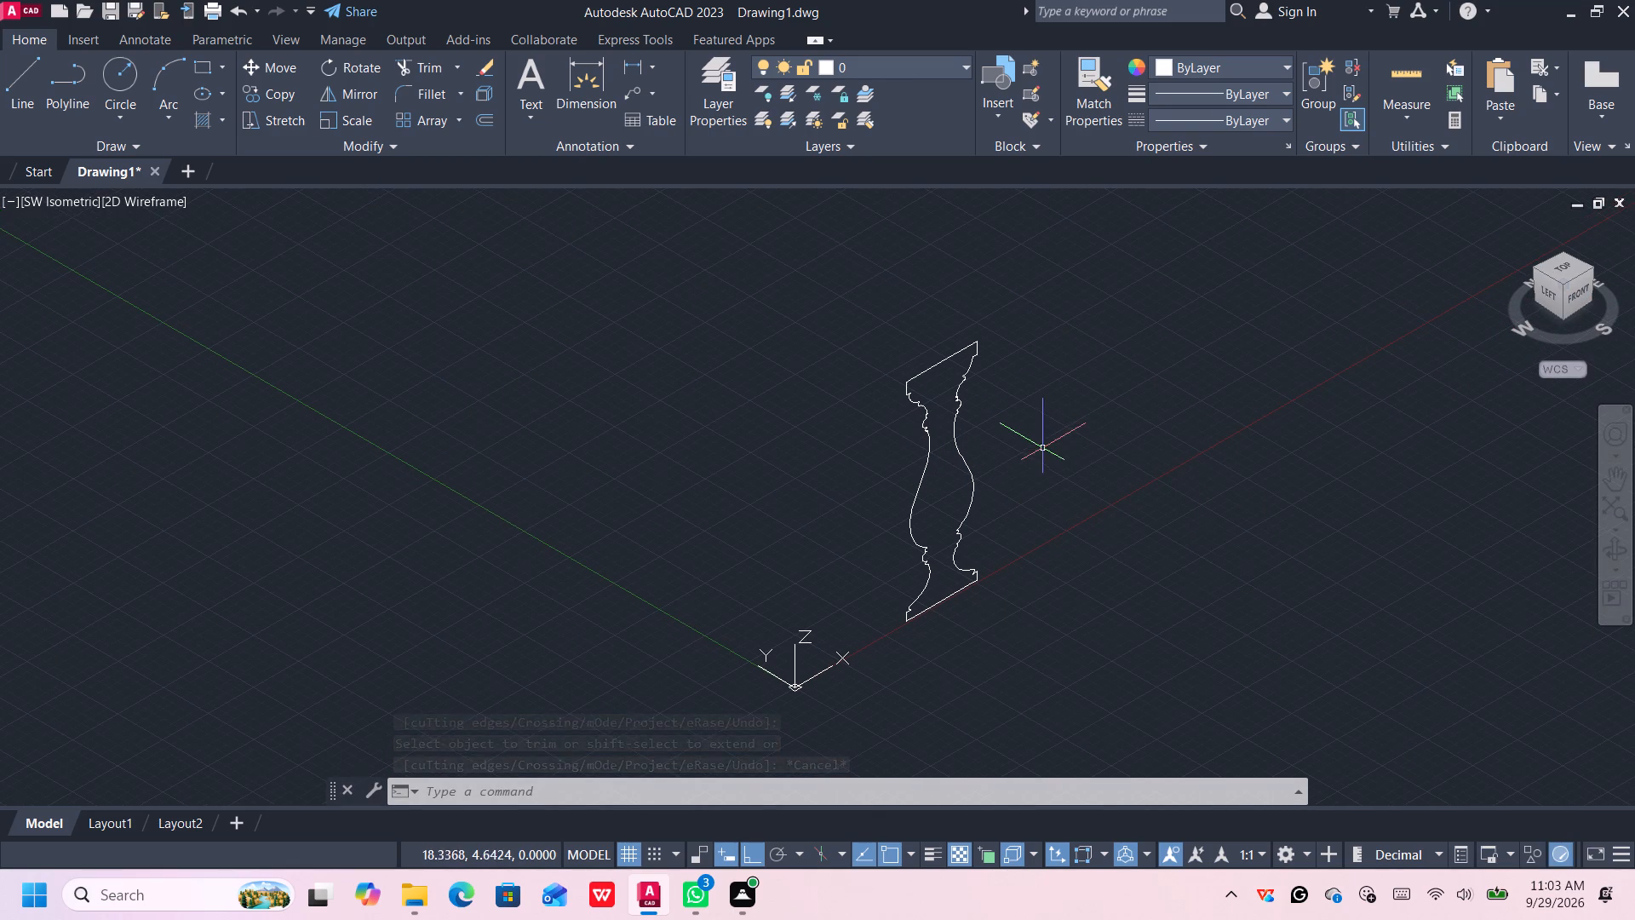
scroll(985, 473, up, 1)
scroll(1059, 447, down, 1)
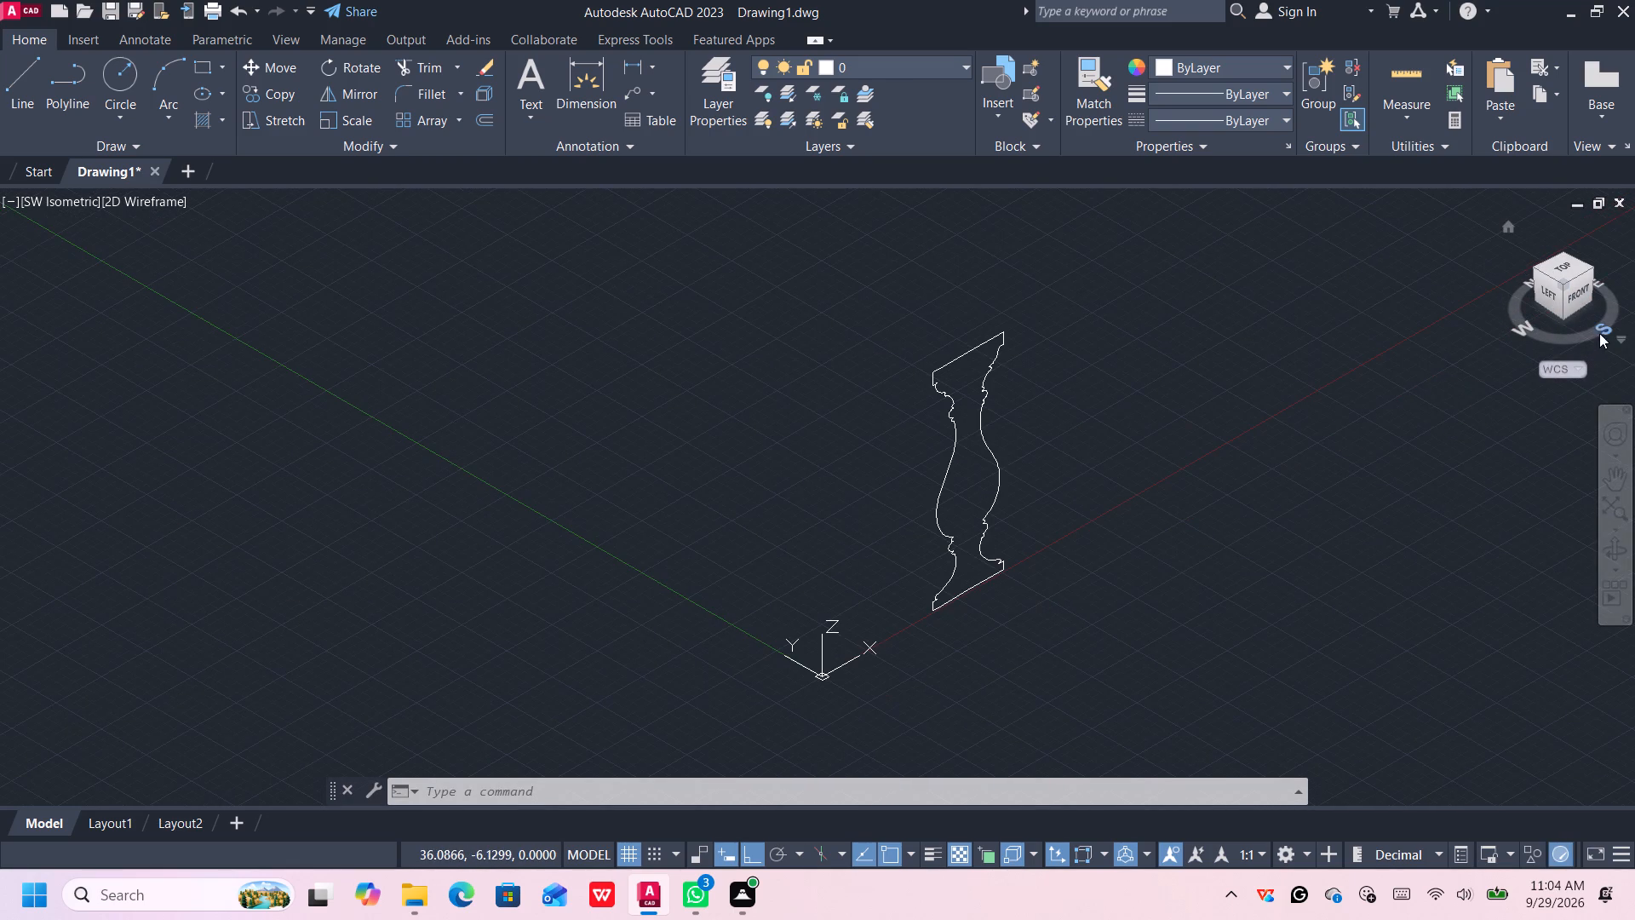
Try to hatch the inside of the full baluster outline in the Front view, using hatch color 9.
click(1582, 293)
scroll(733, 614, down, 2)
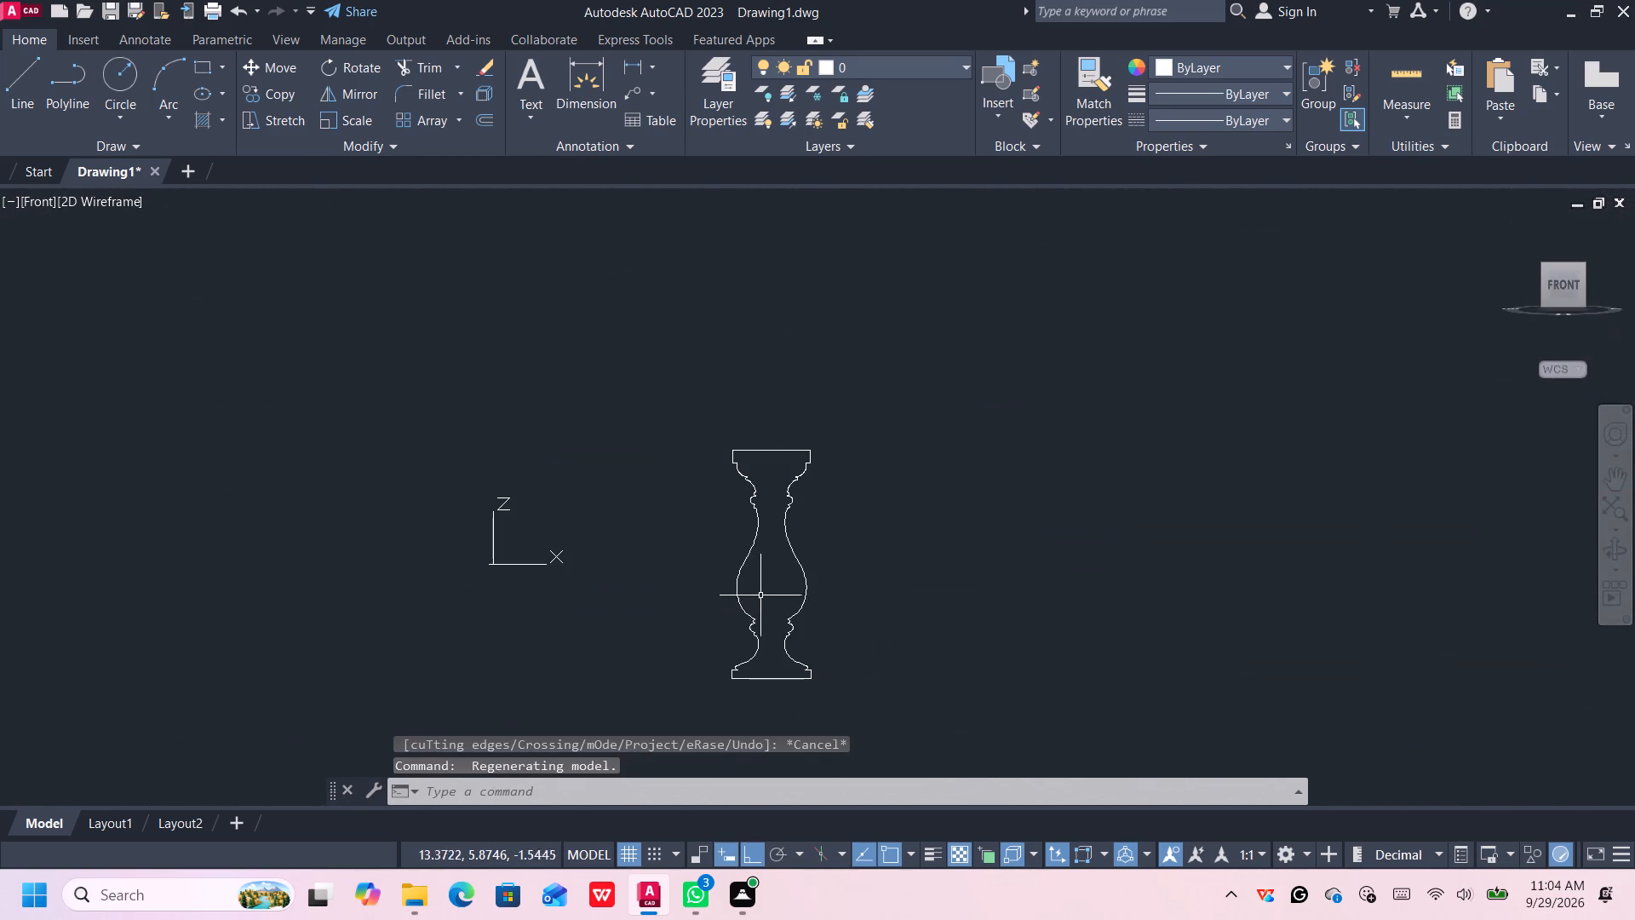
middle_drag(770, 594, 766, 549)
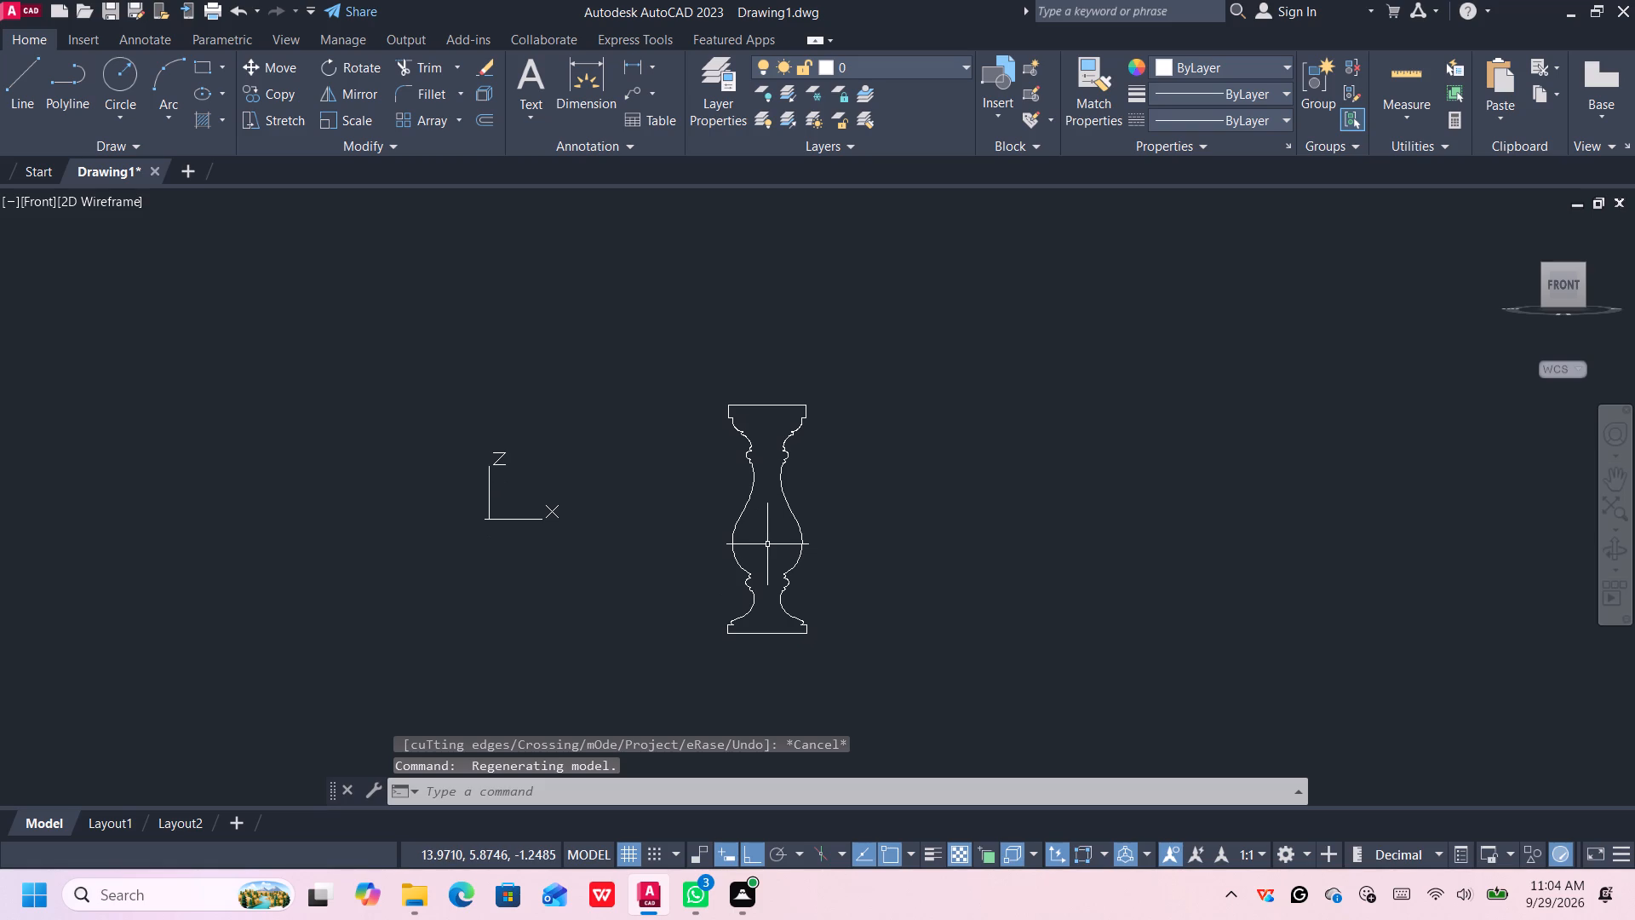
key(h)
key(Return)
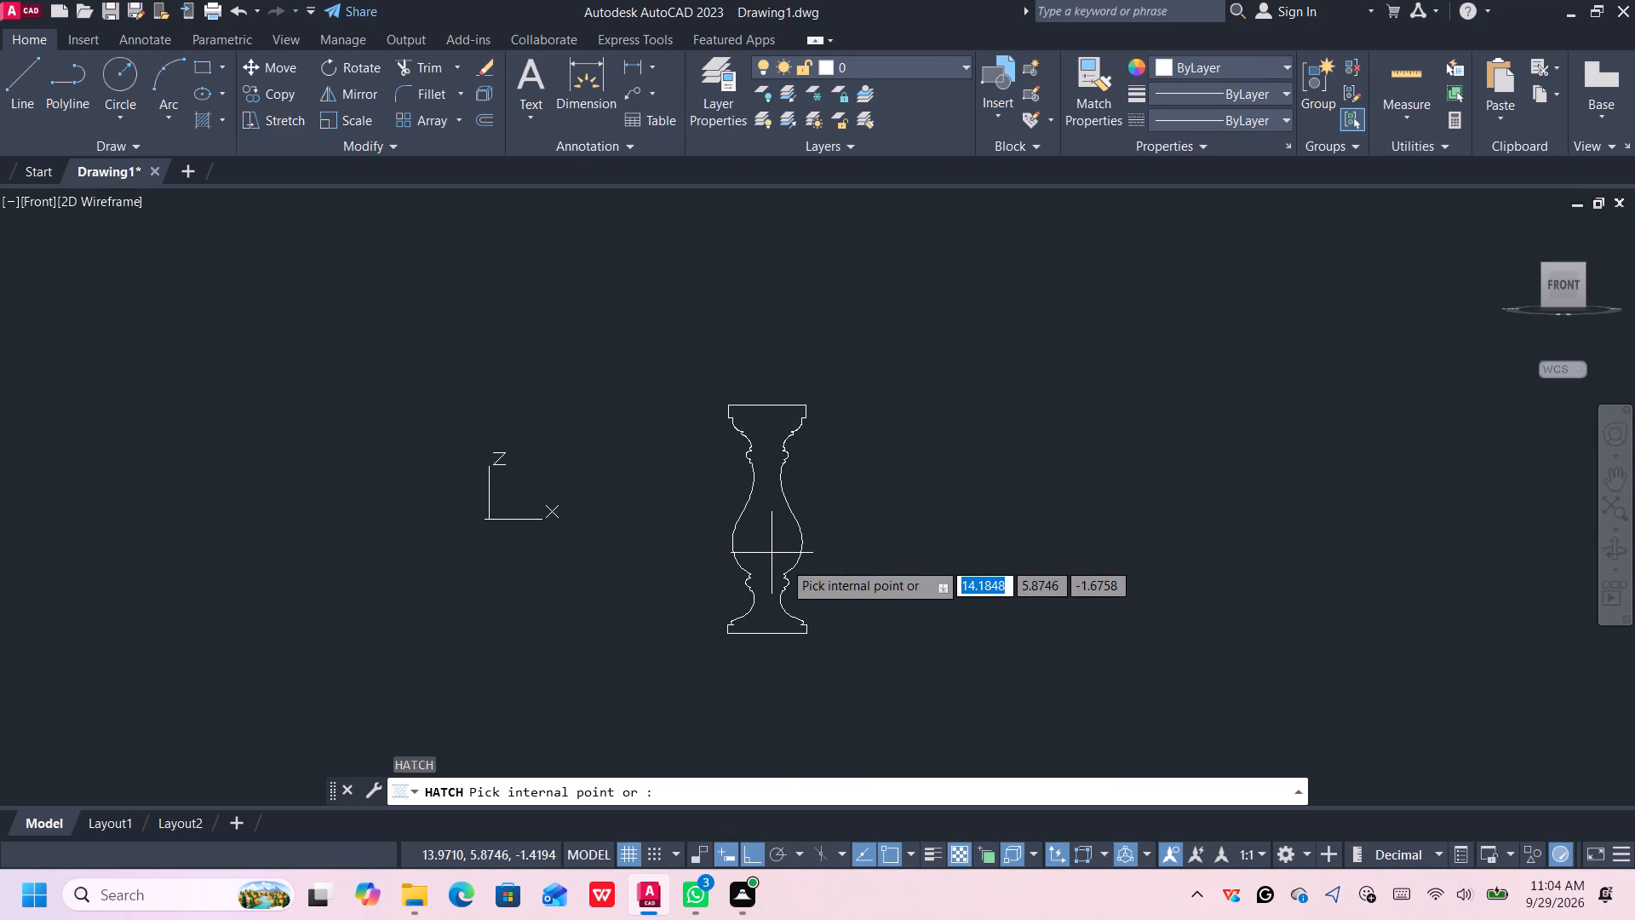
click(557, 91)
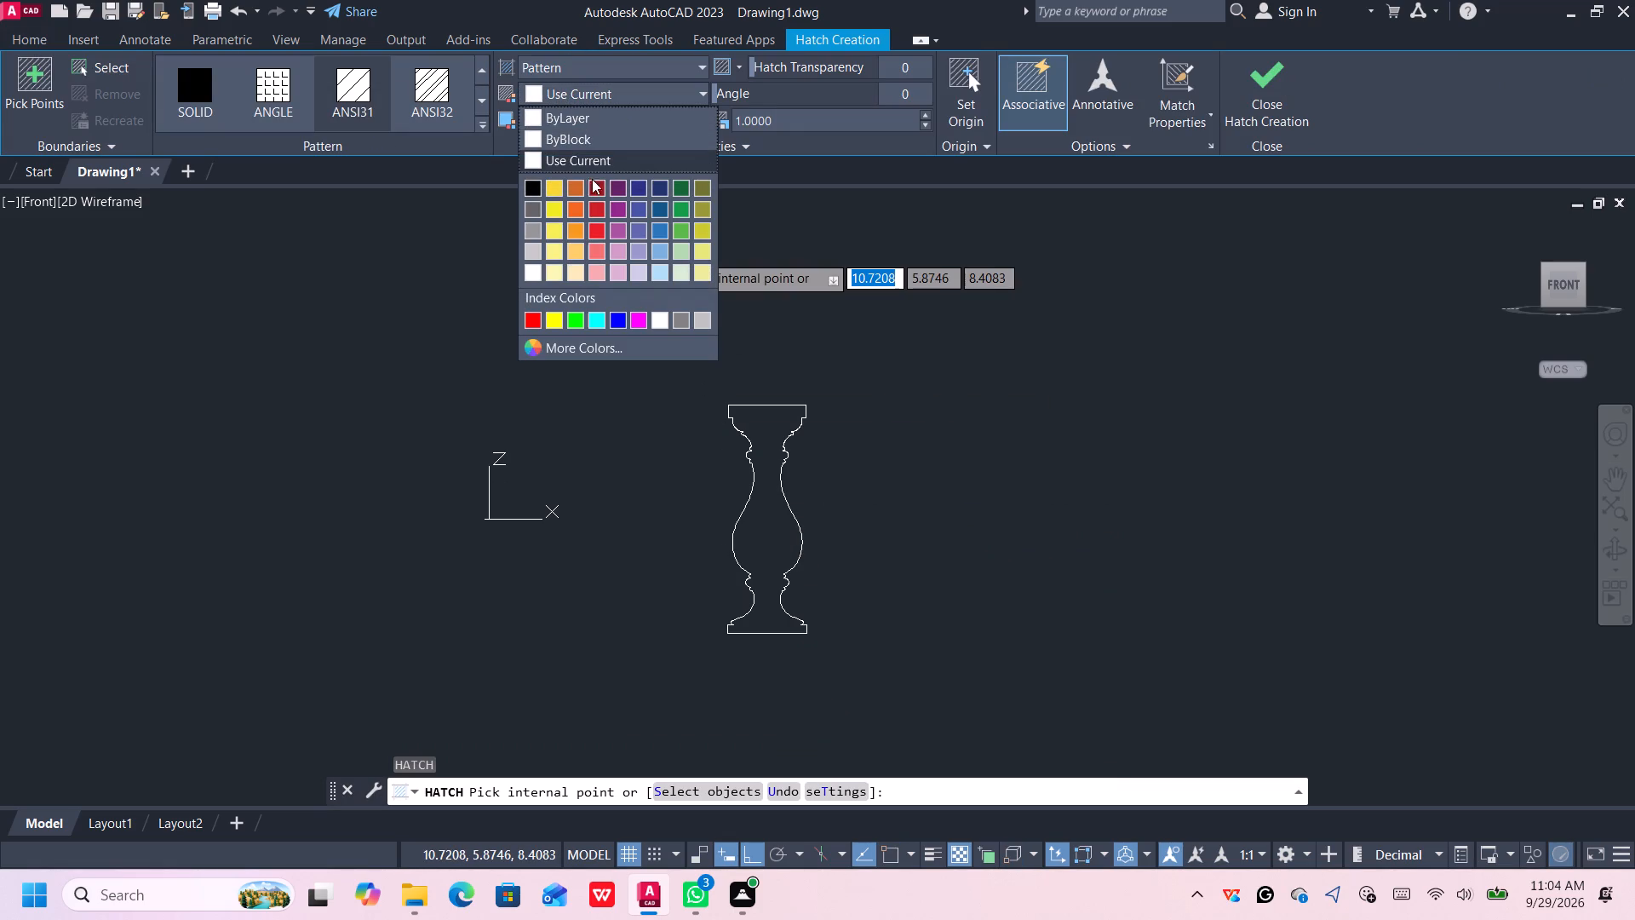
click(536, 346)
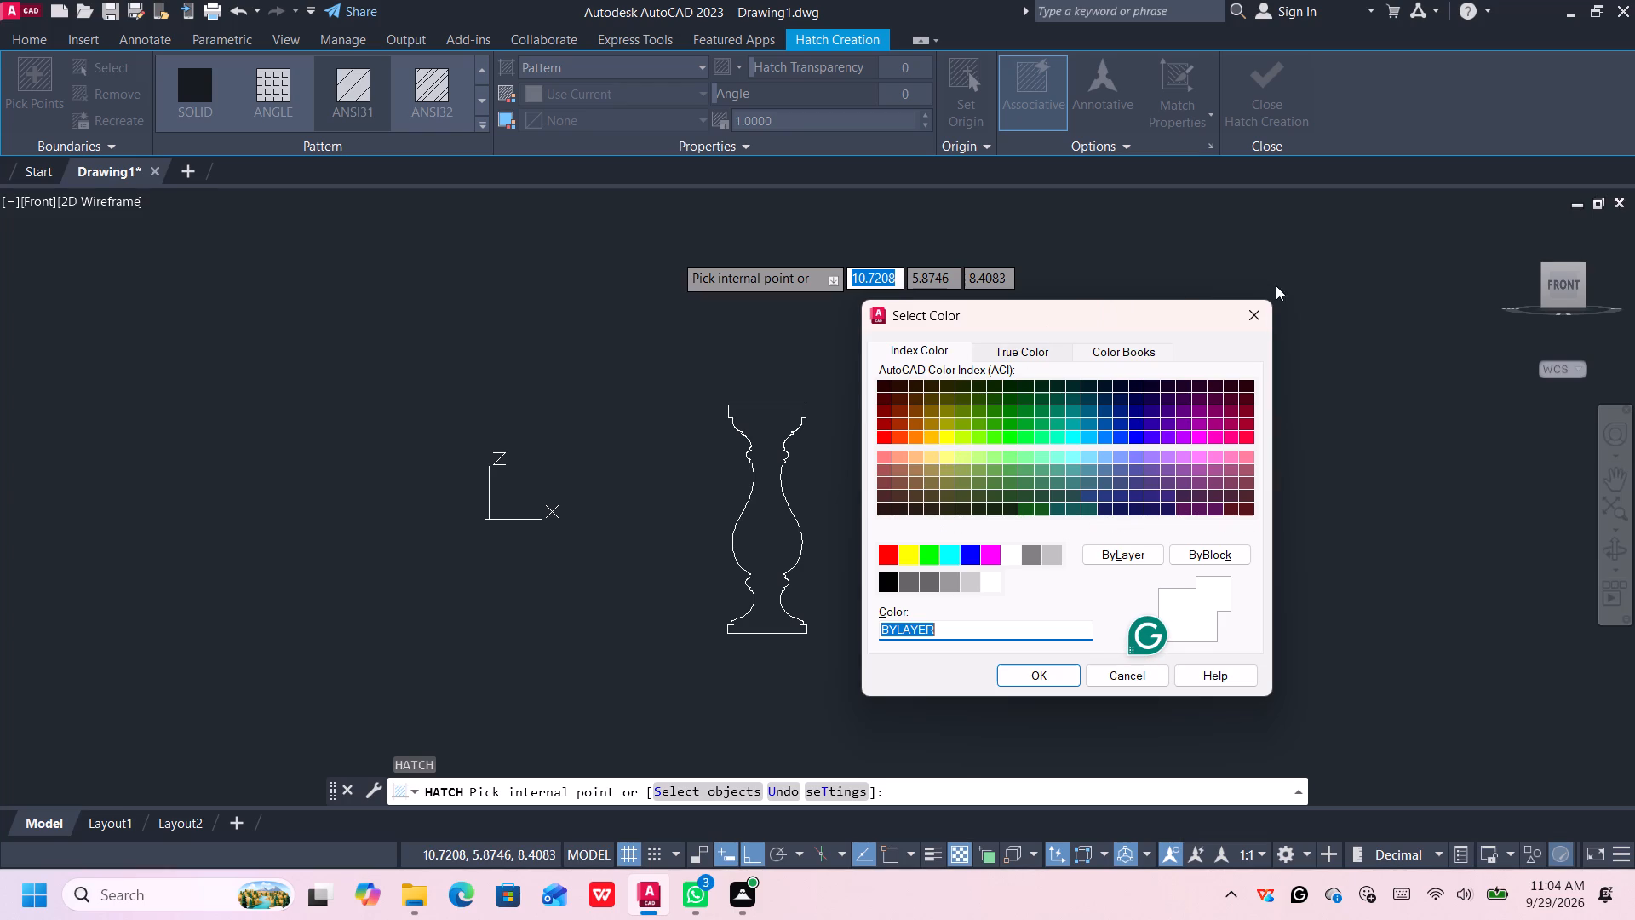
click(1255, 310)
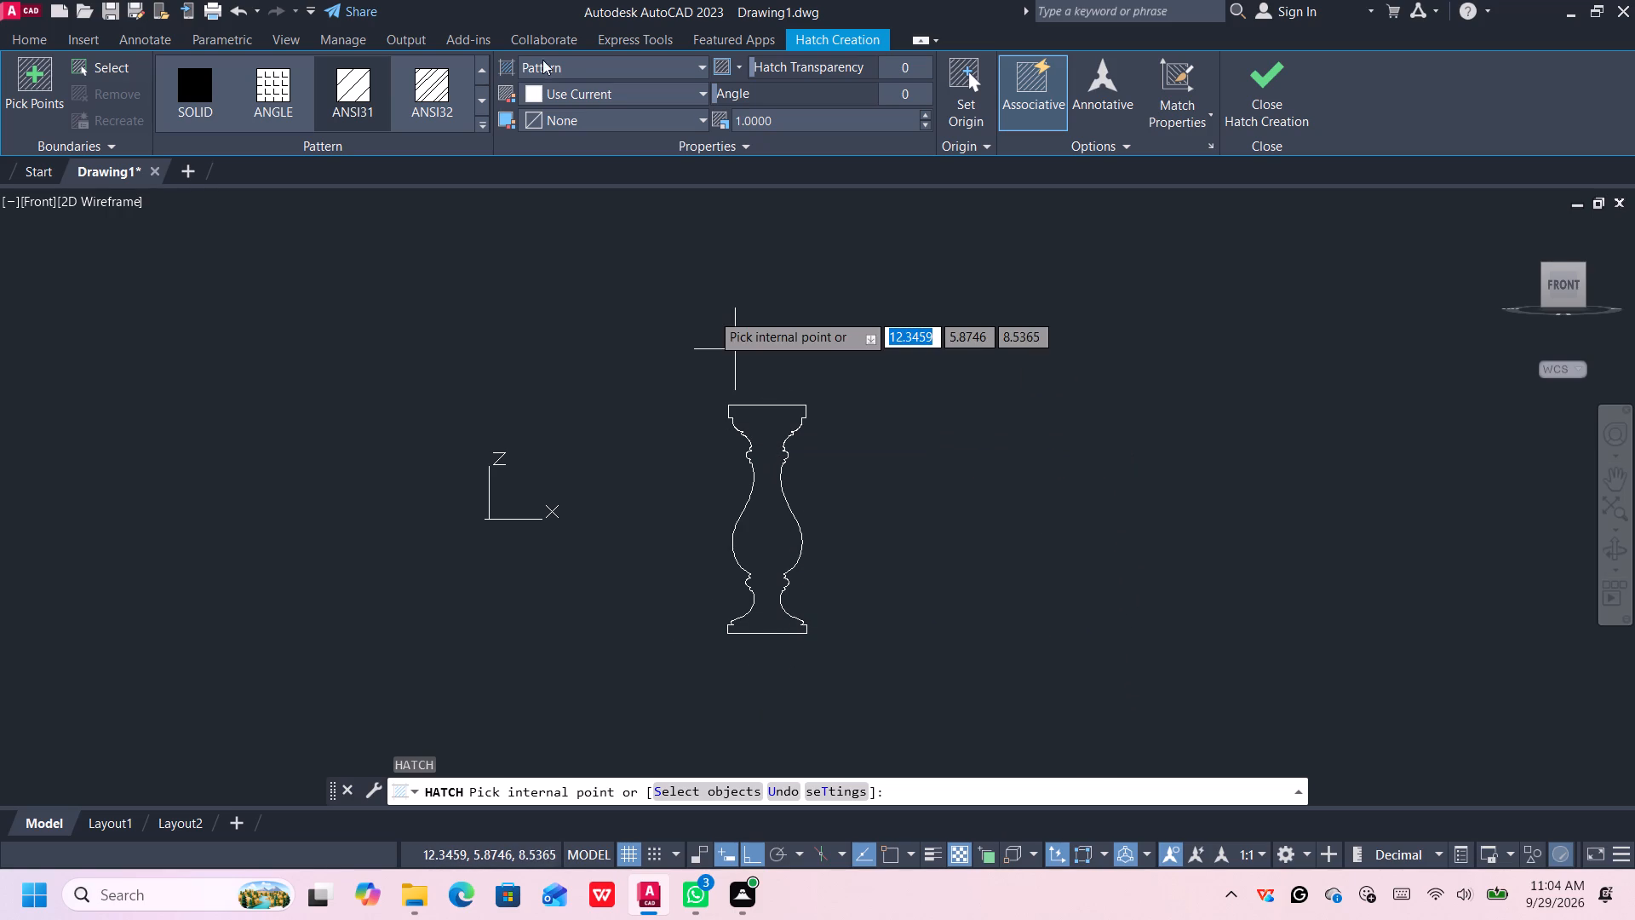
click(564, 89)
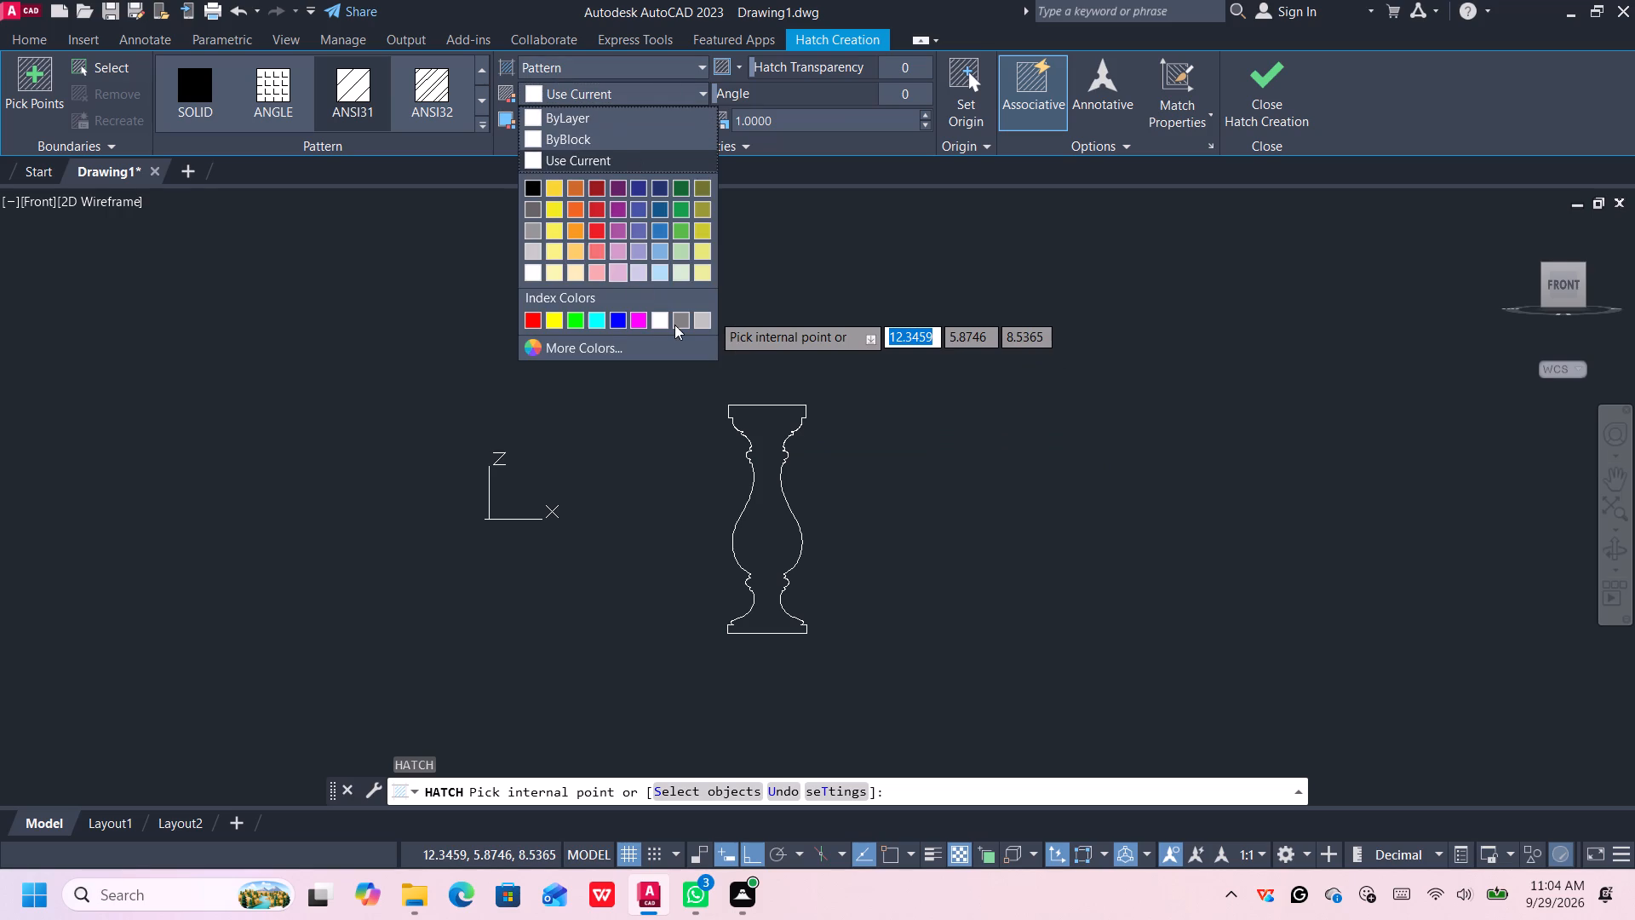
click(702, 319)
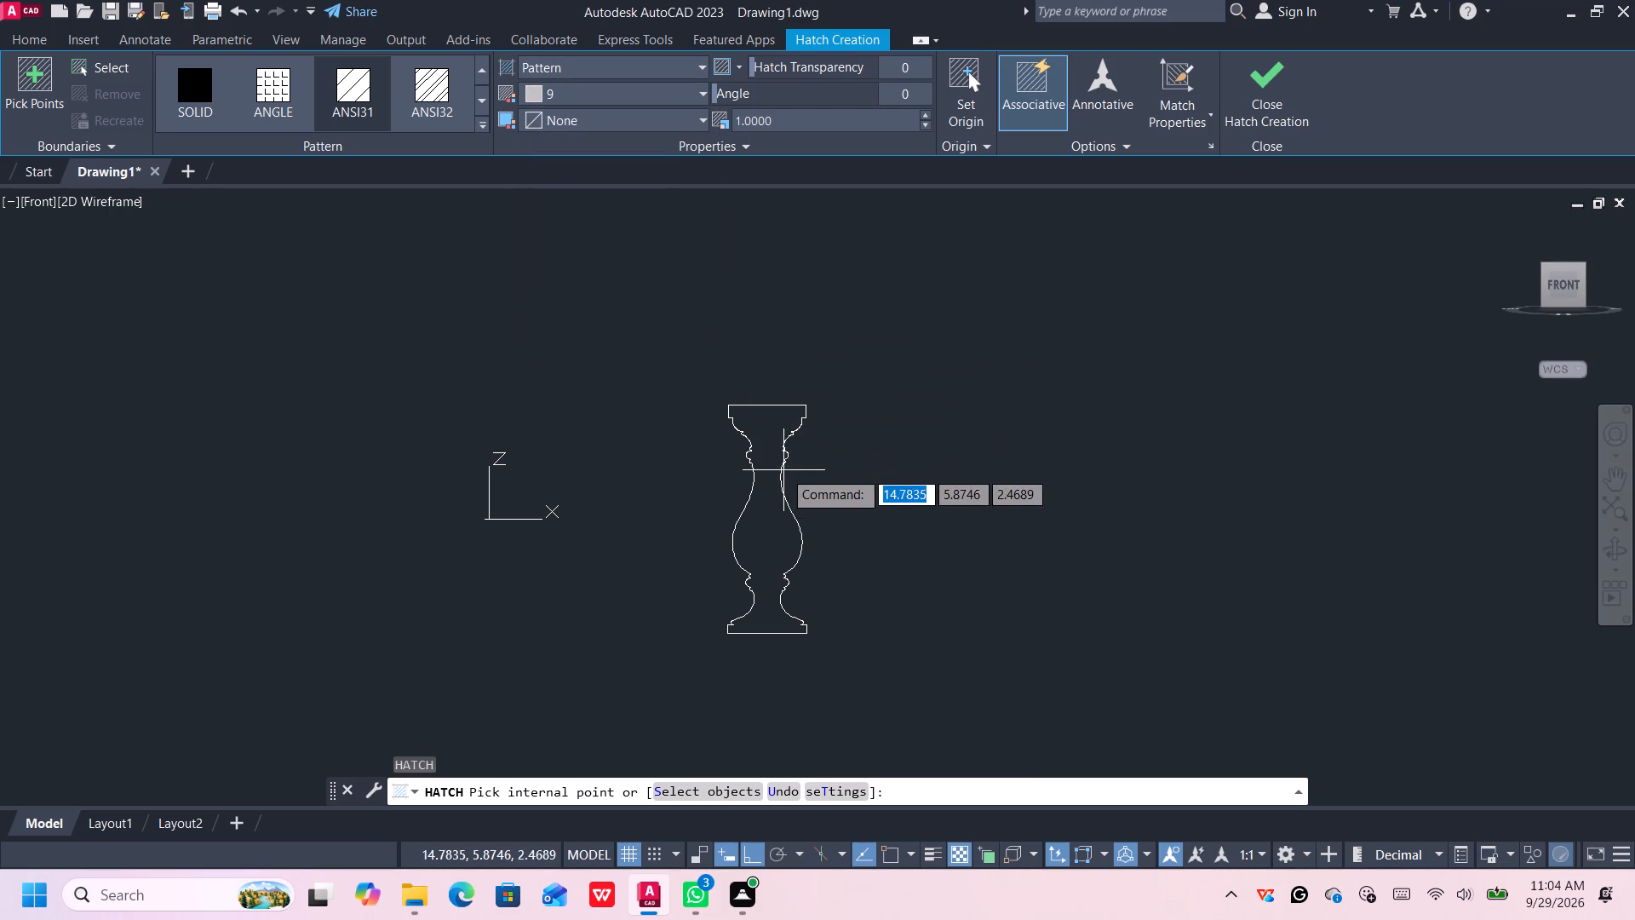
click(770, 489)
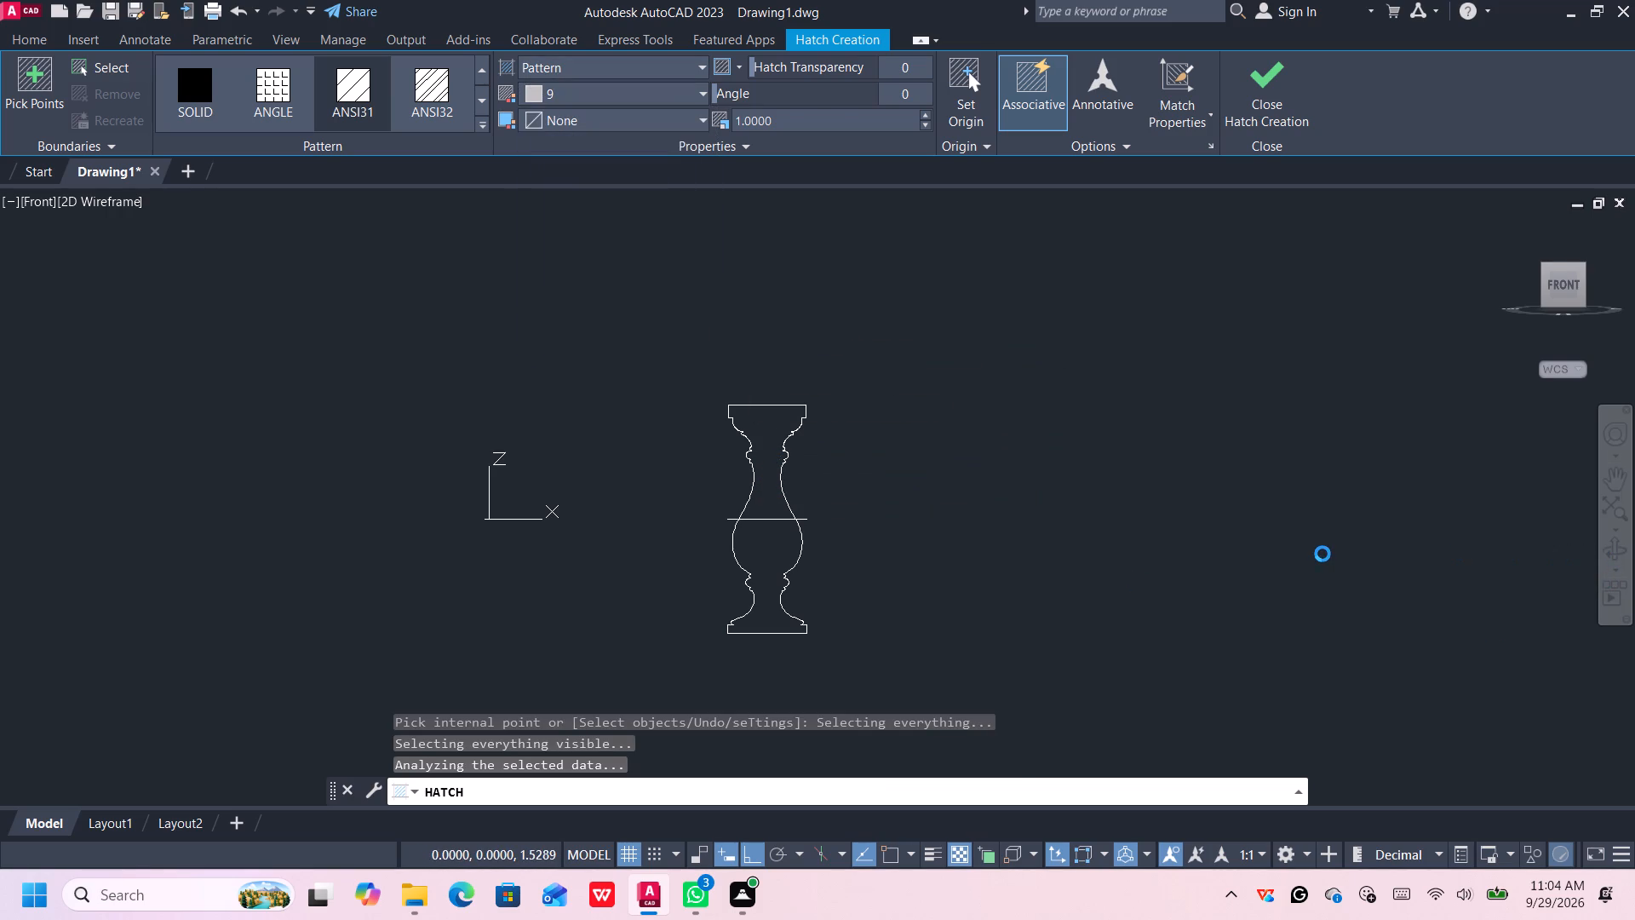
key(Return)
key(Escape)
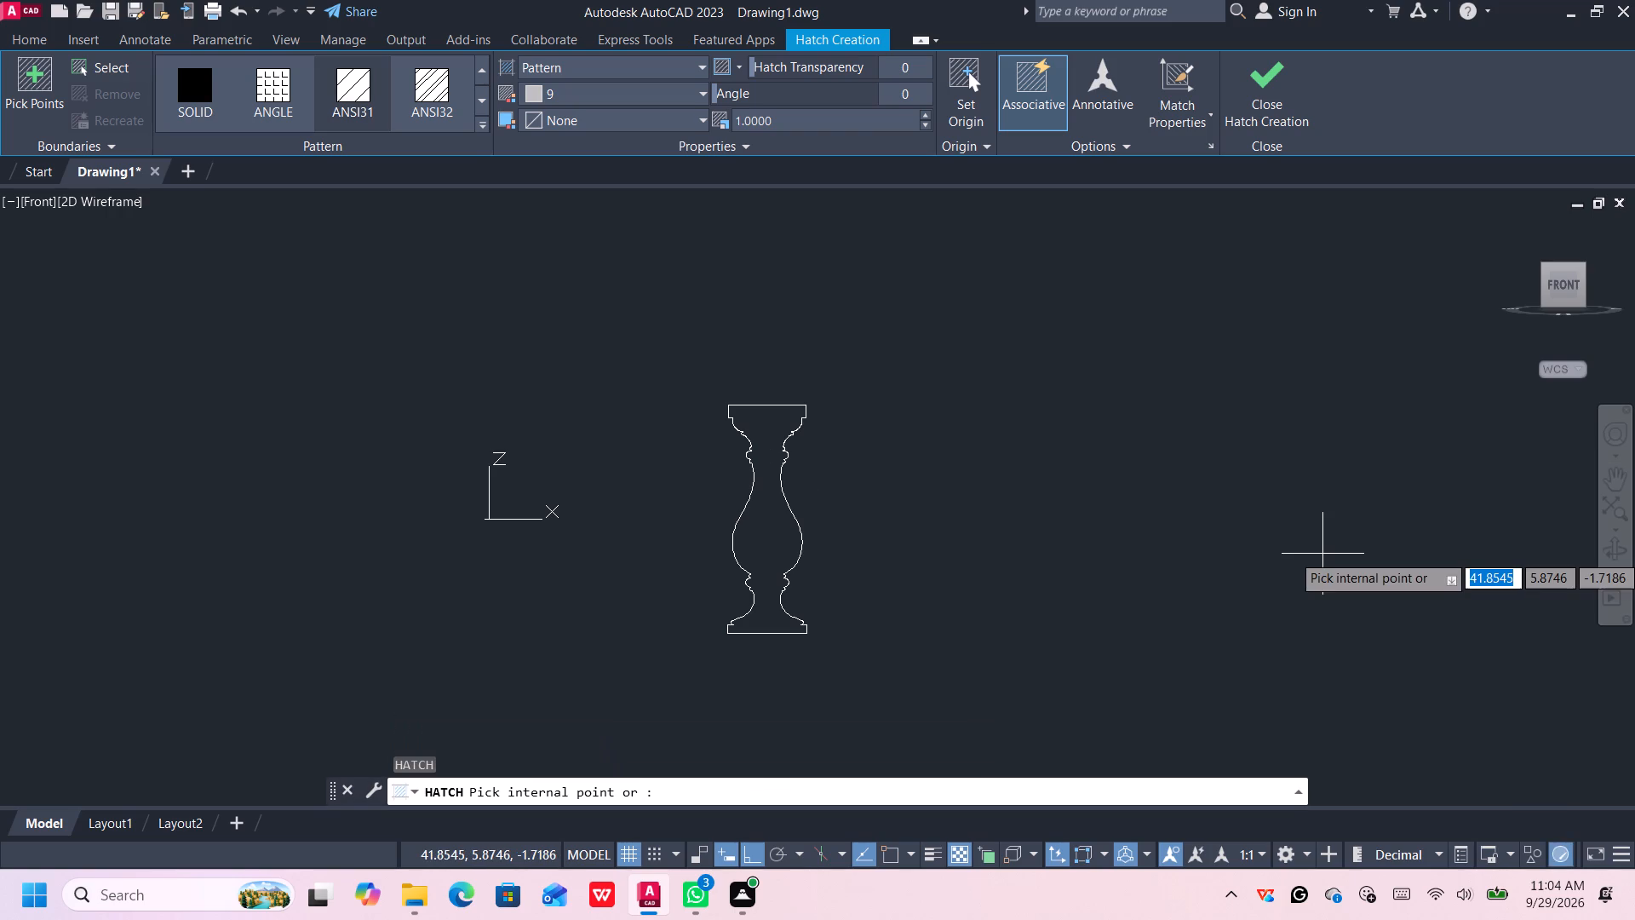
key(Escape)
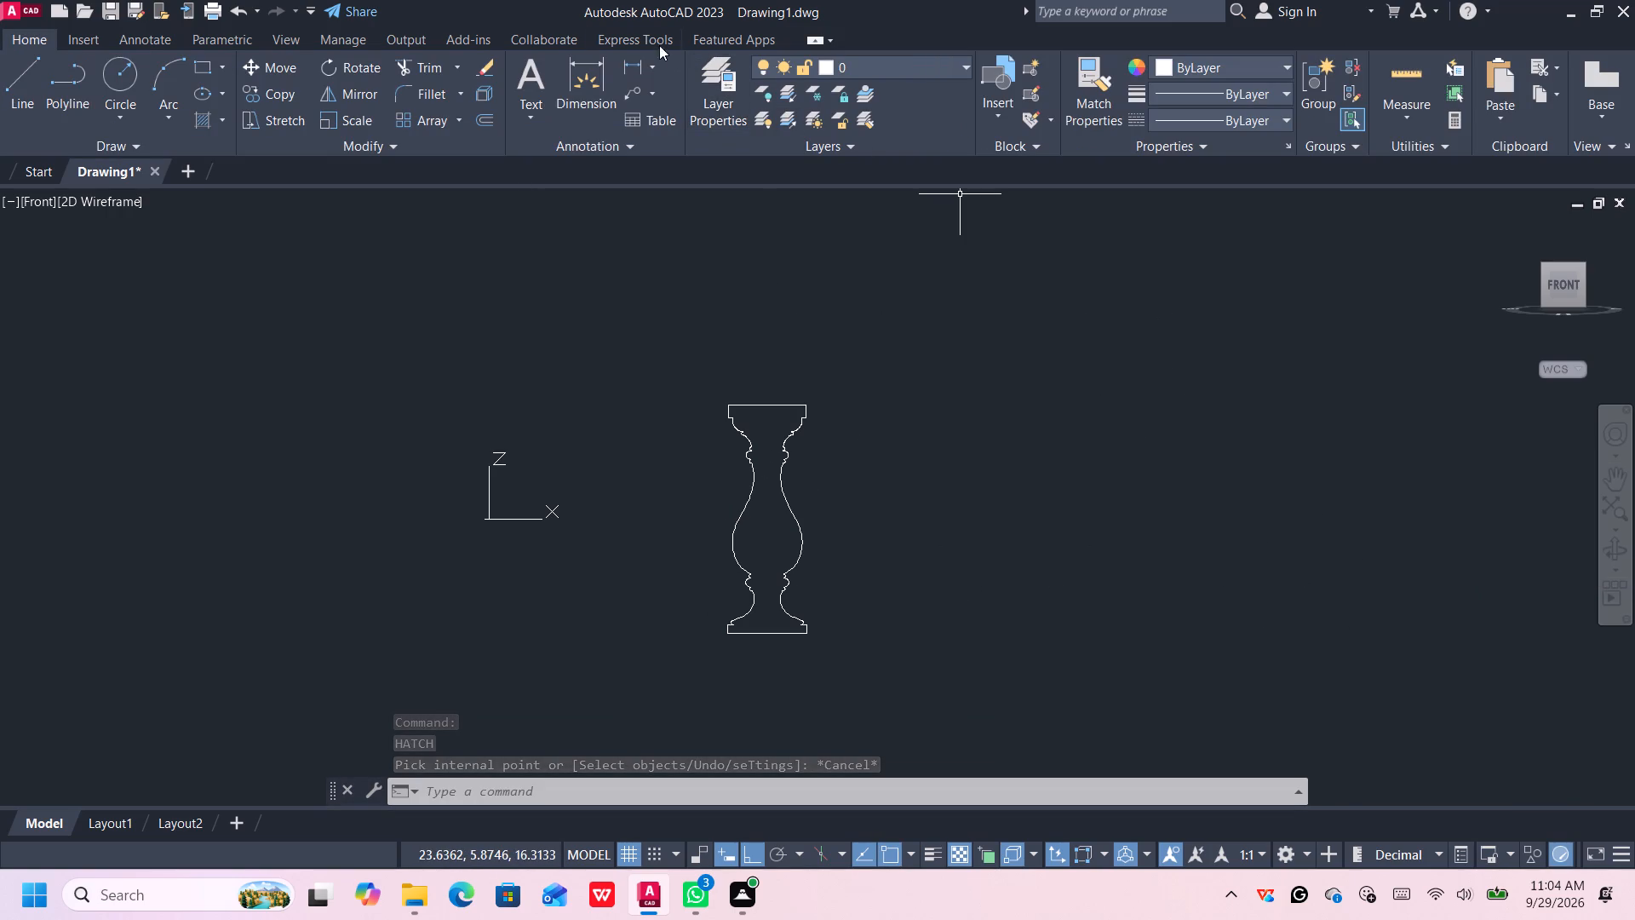
Switch the workspace to 3D Modeling.
click(763, 13)
click(712, 10)
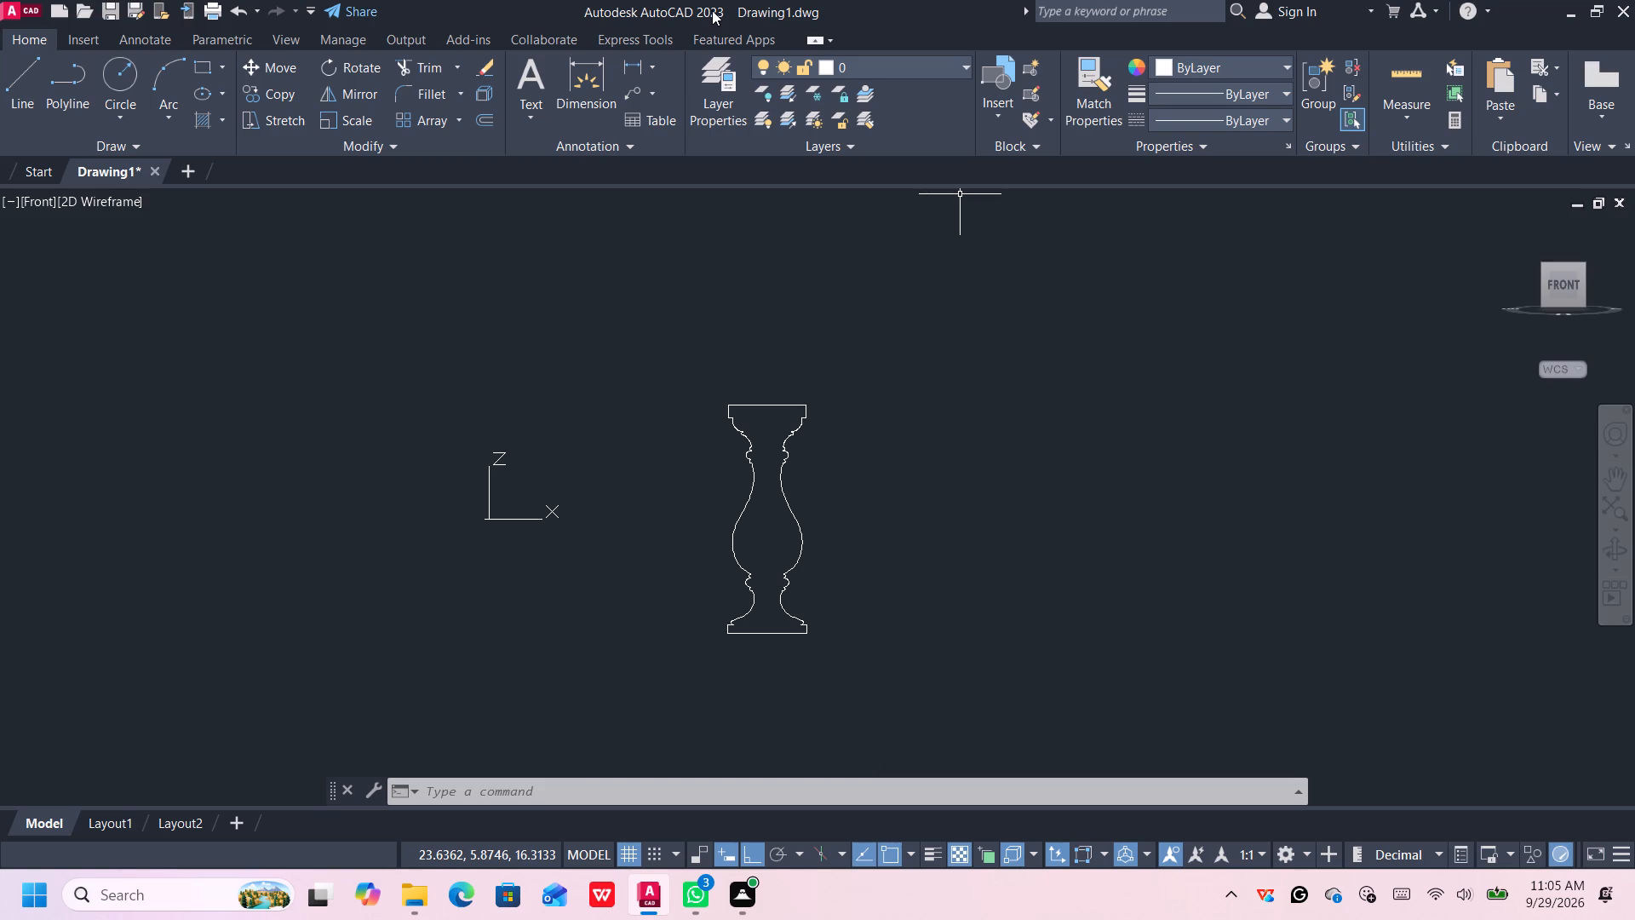
click(1305, 854)
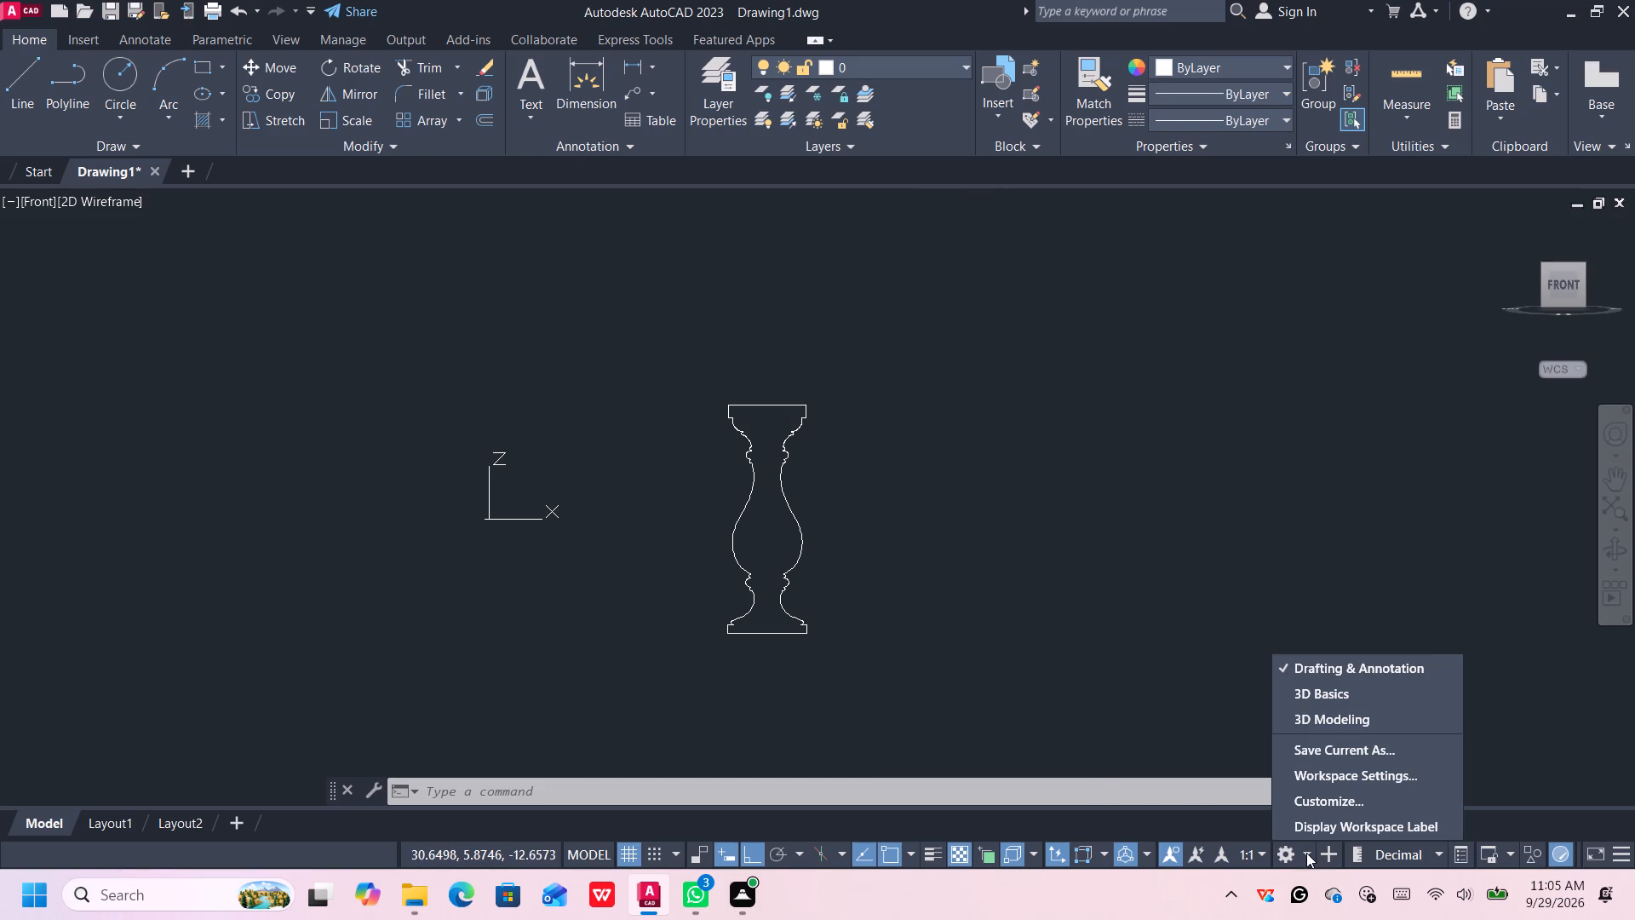
click(1317, 718)
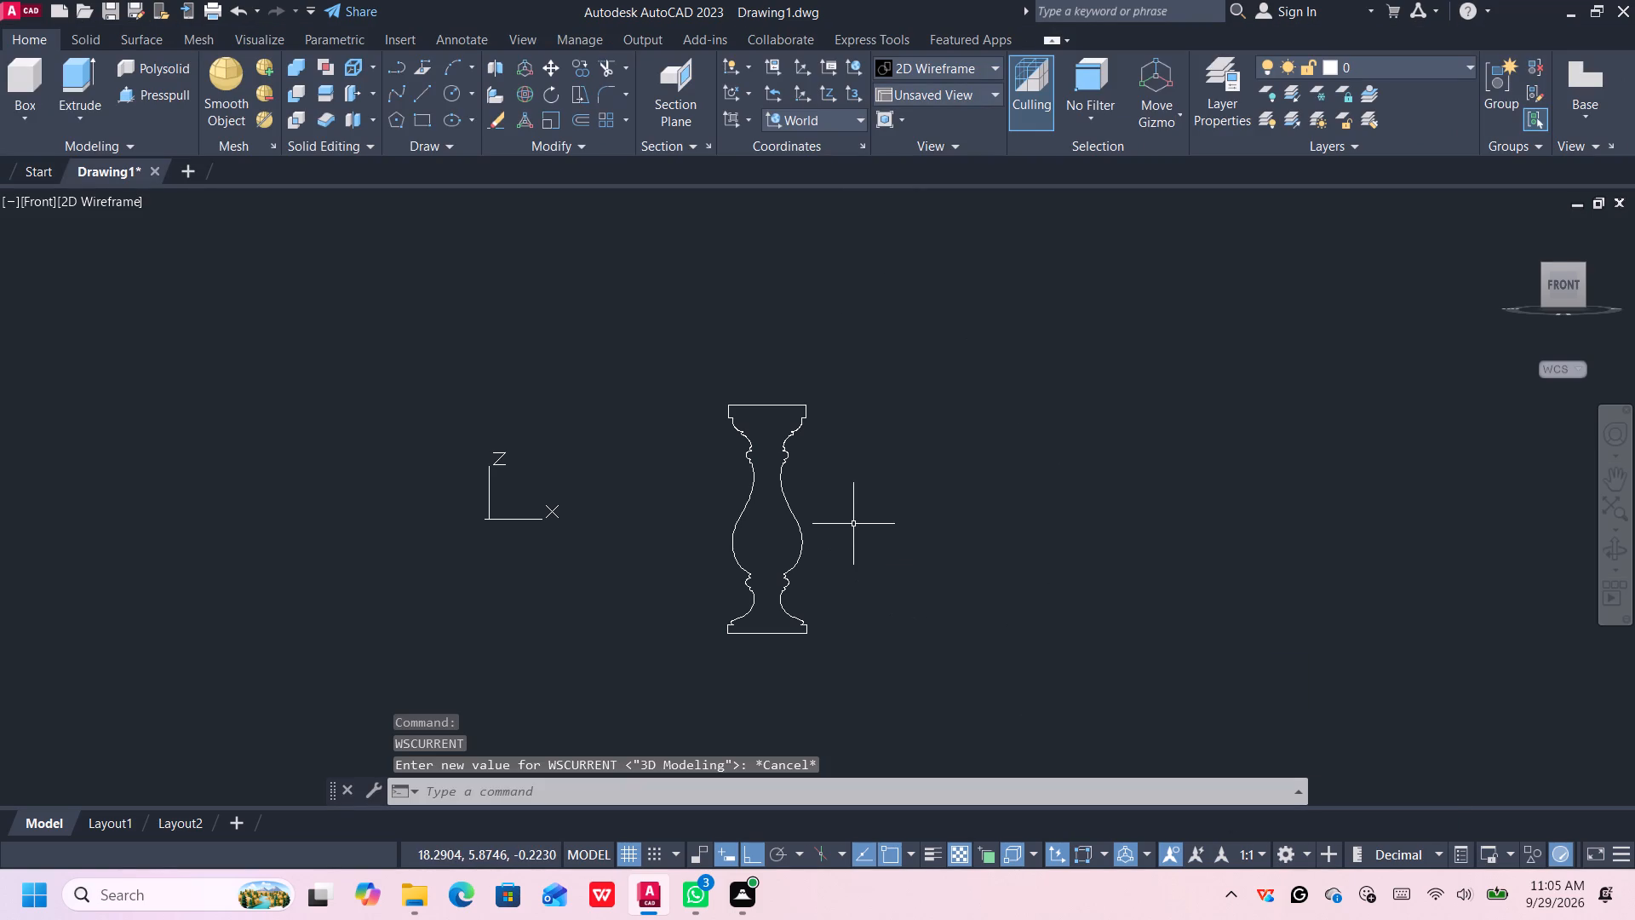
Orbit from the Front view to an oblique view of the baluster outline from above, between its left and front sides.
click(1619, 551)
drag(788, 424, 814, 440)
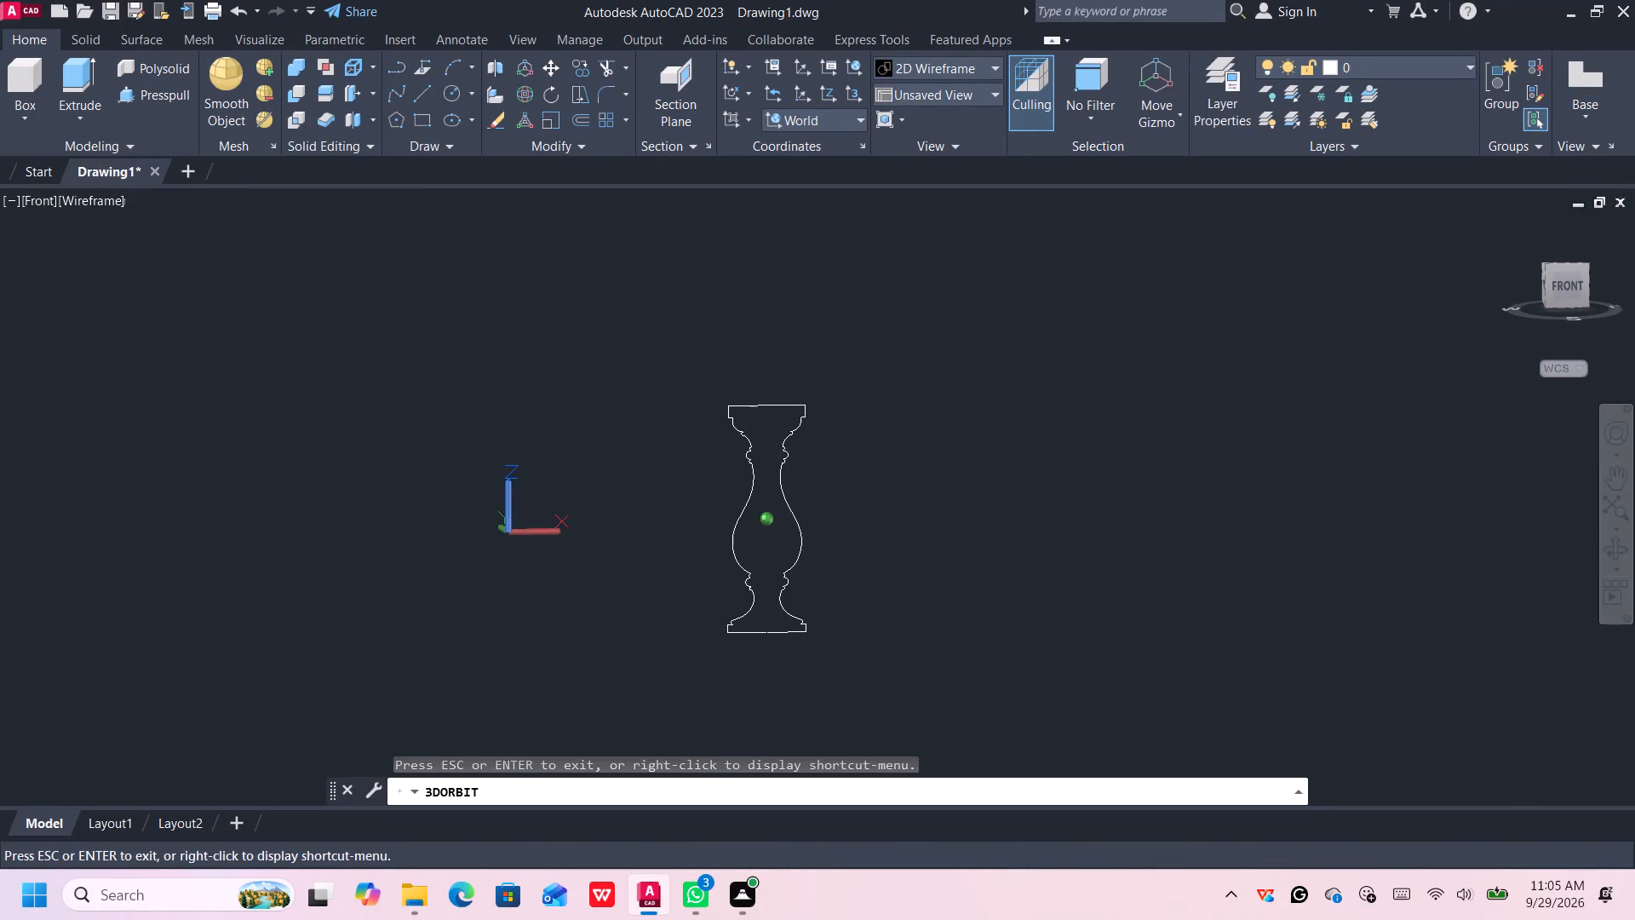
drag(814, 440, 912, 522)
scroll(827, 528, up, 2)
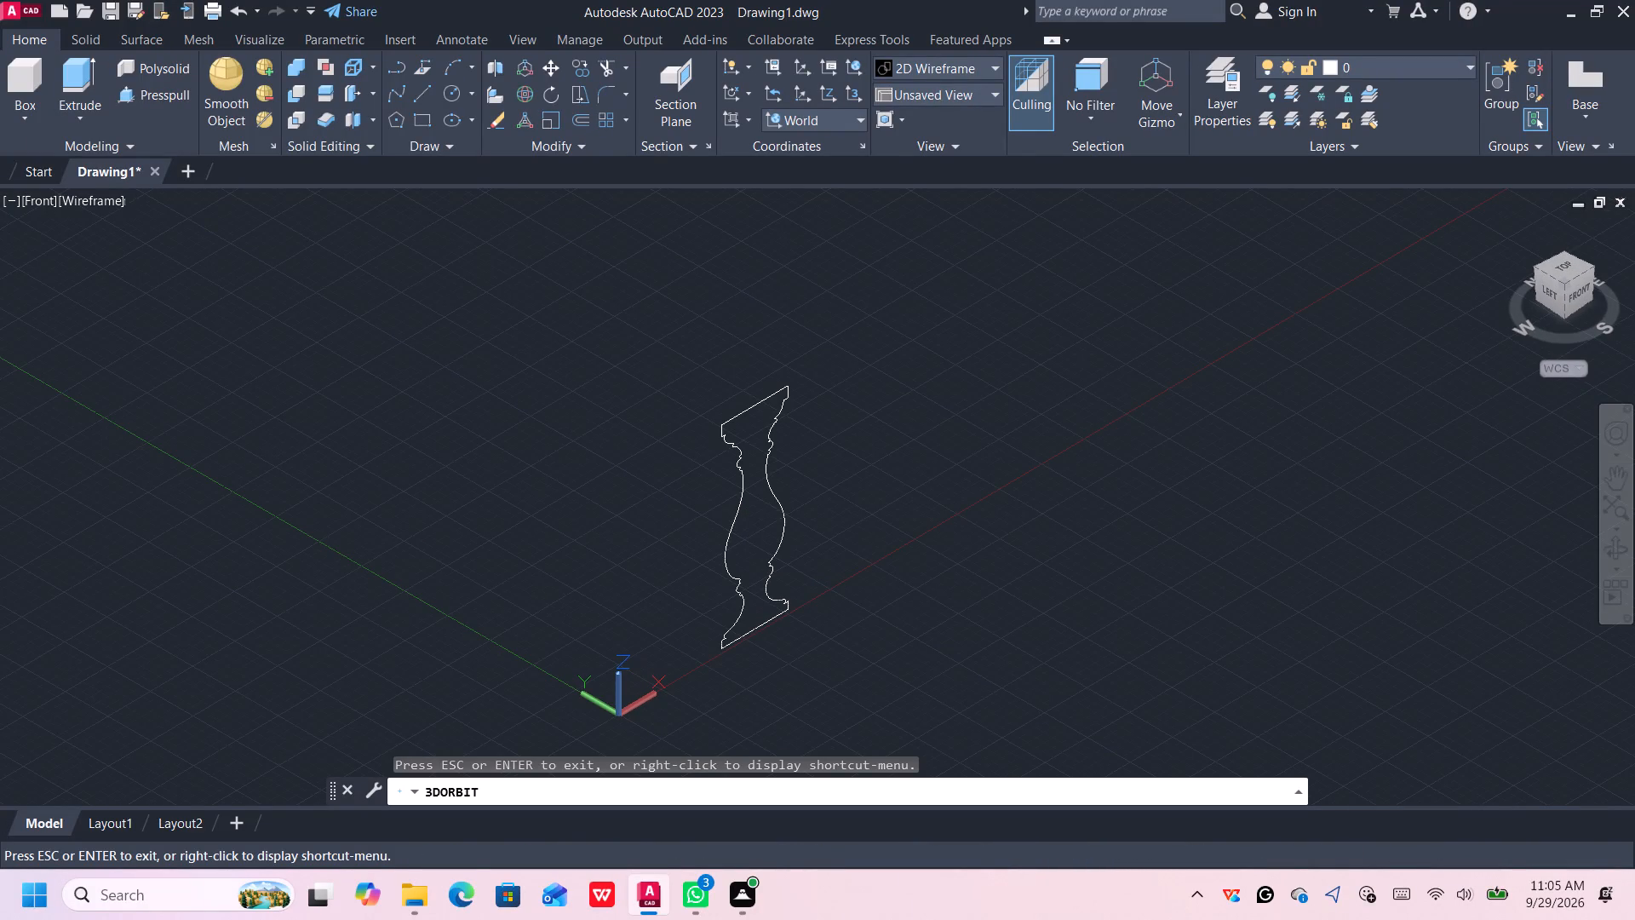
key(Escape)
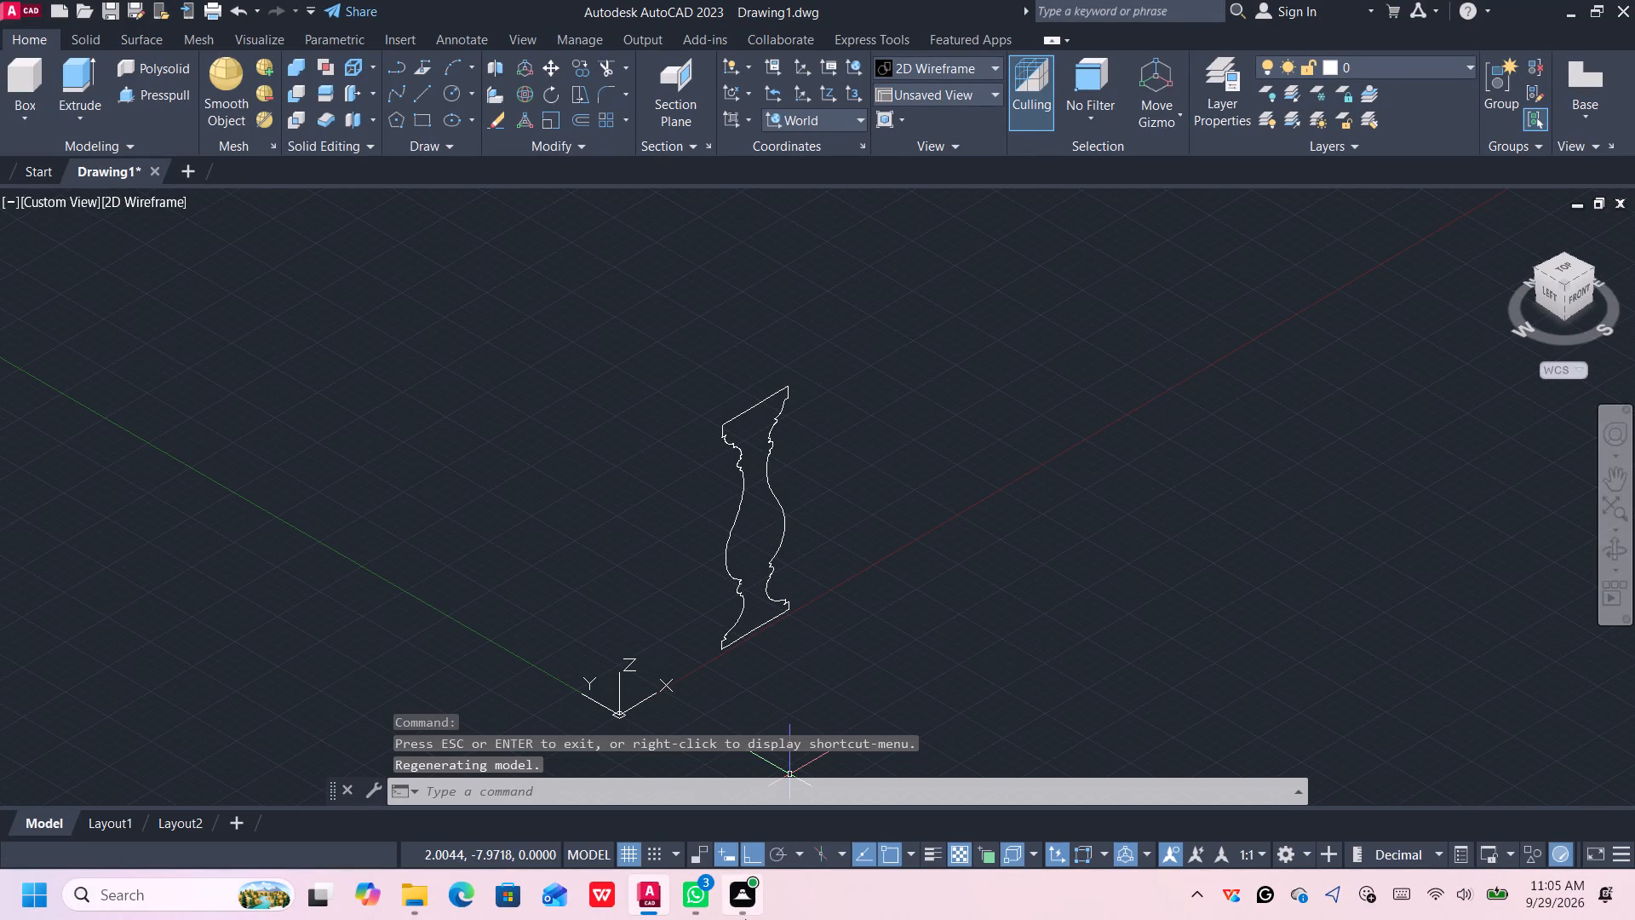
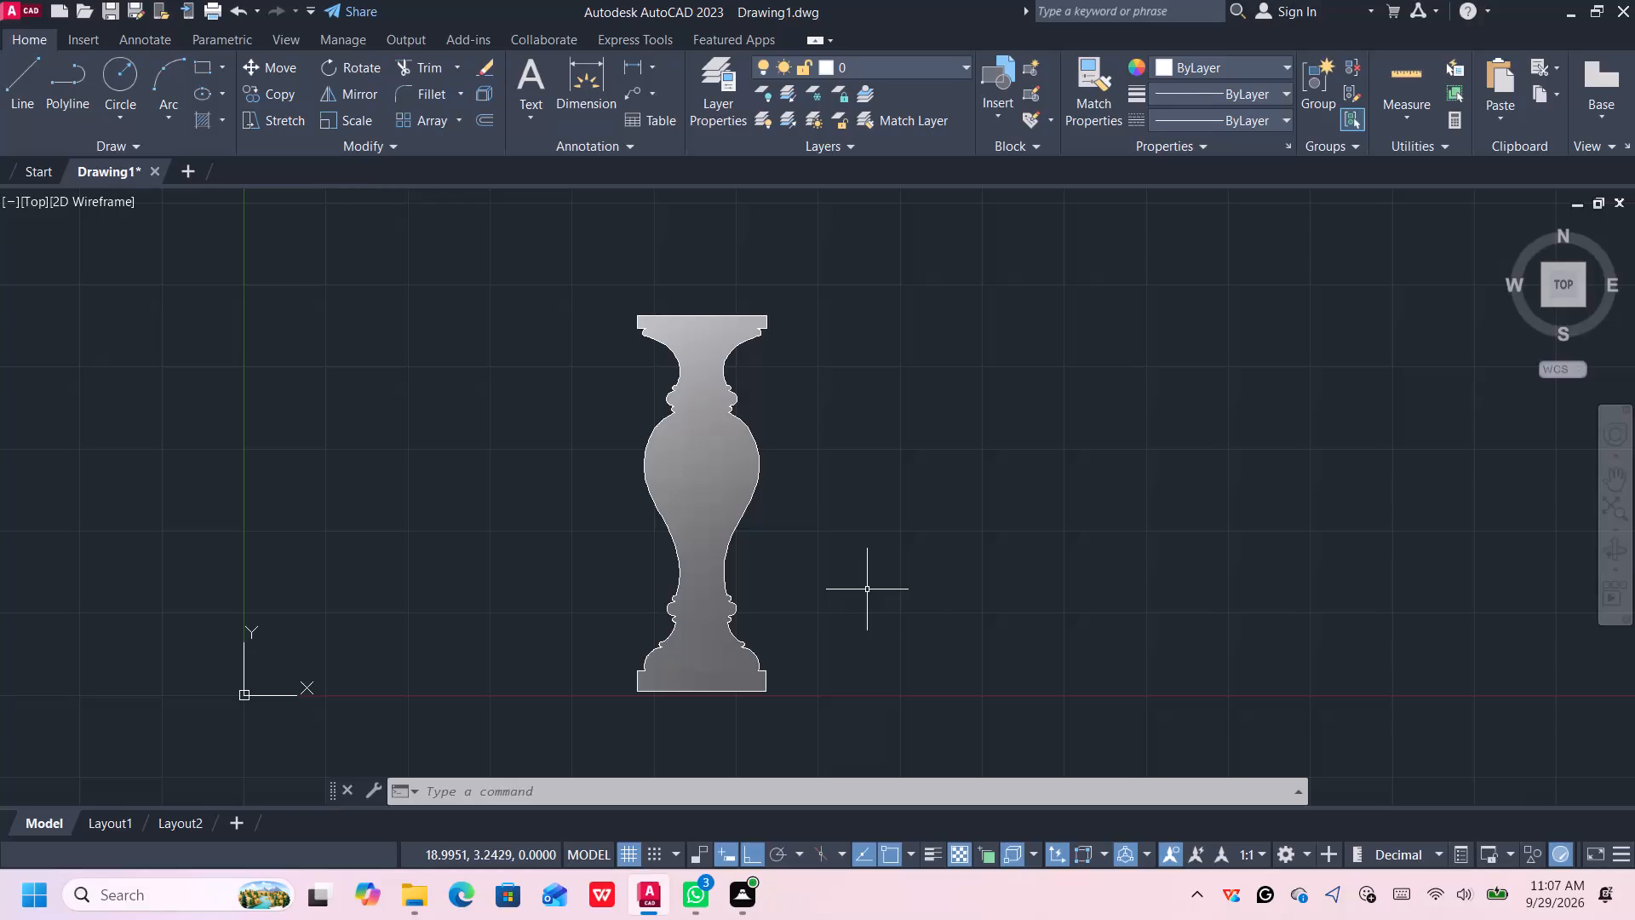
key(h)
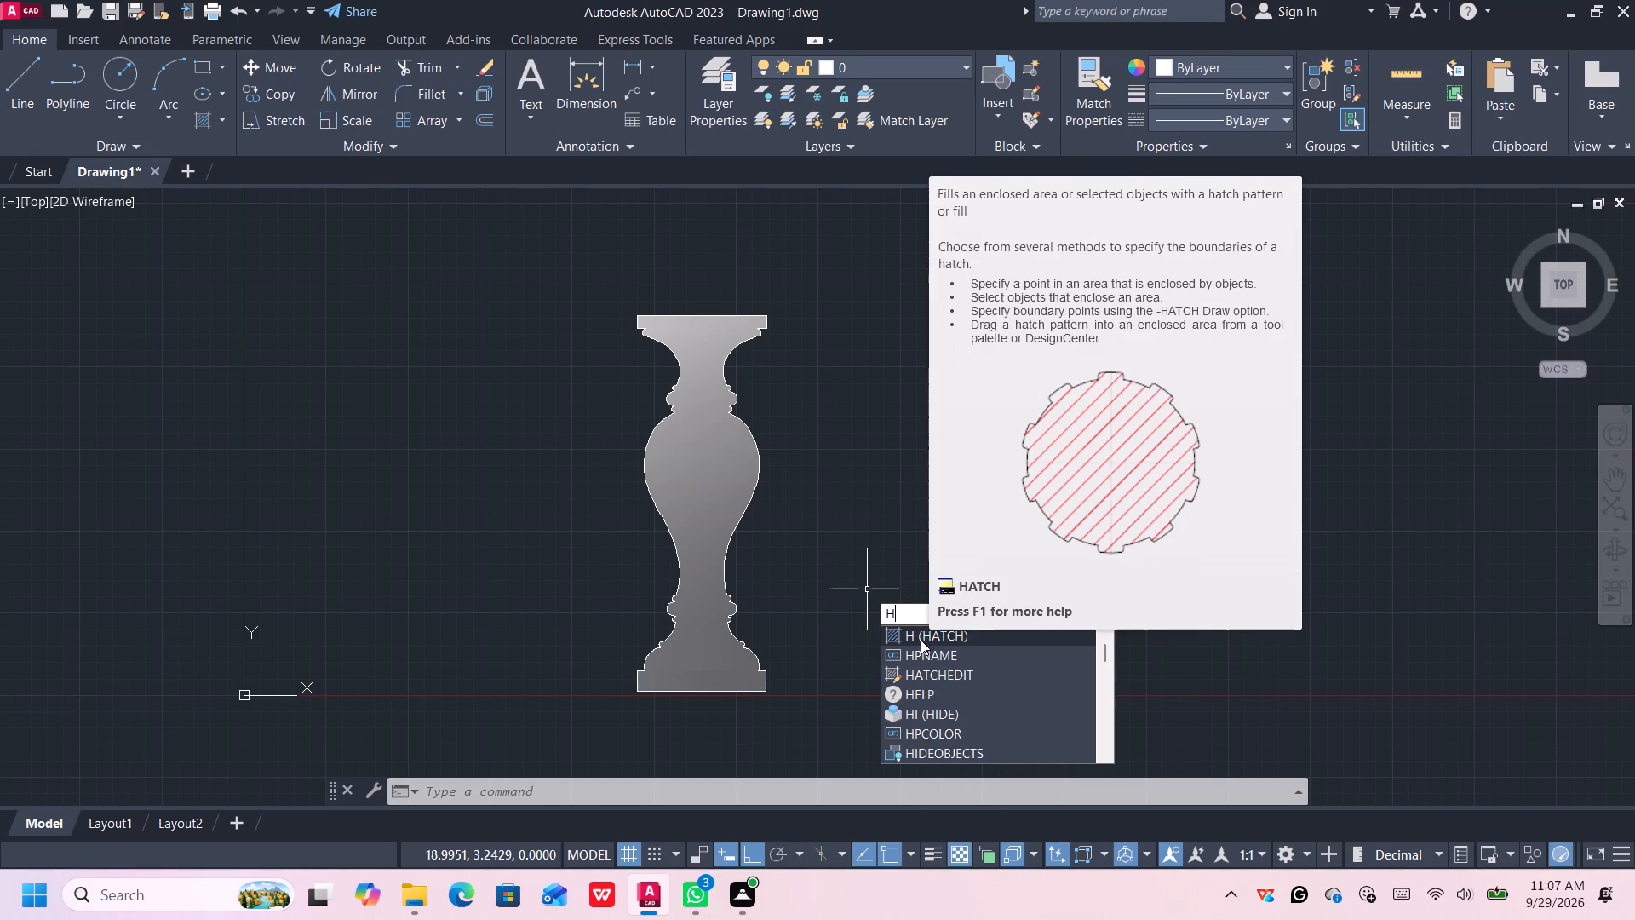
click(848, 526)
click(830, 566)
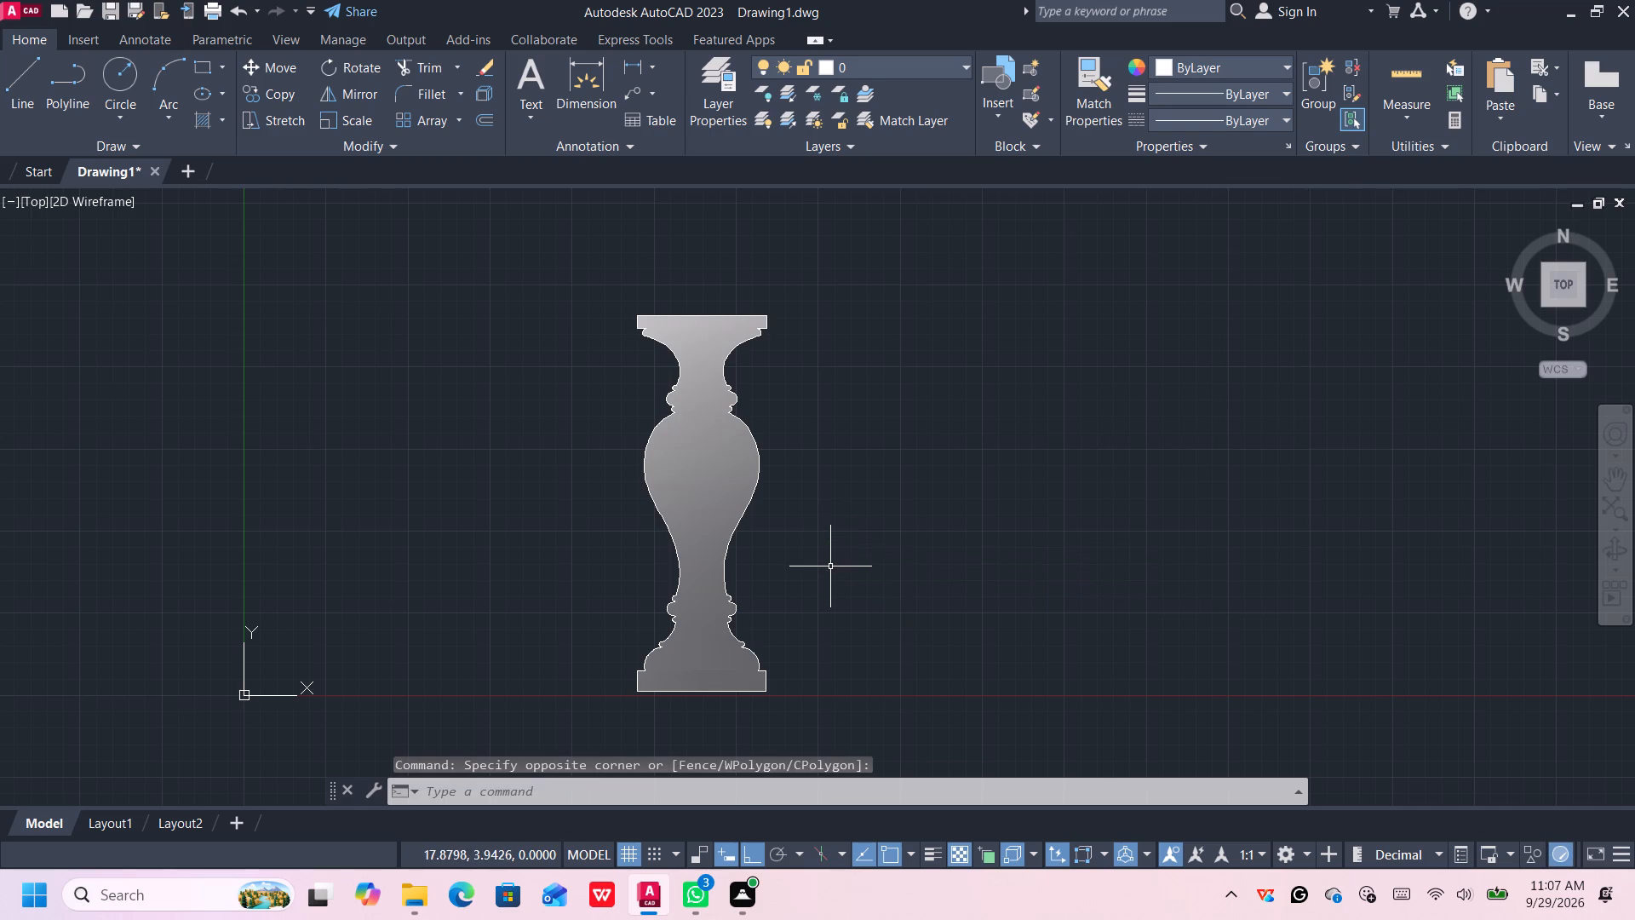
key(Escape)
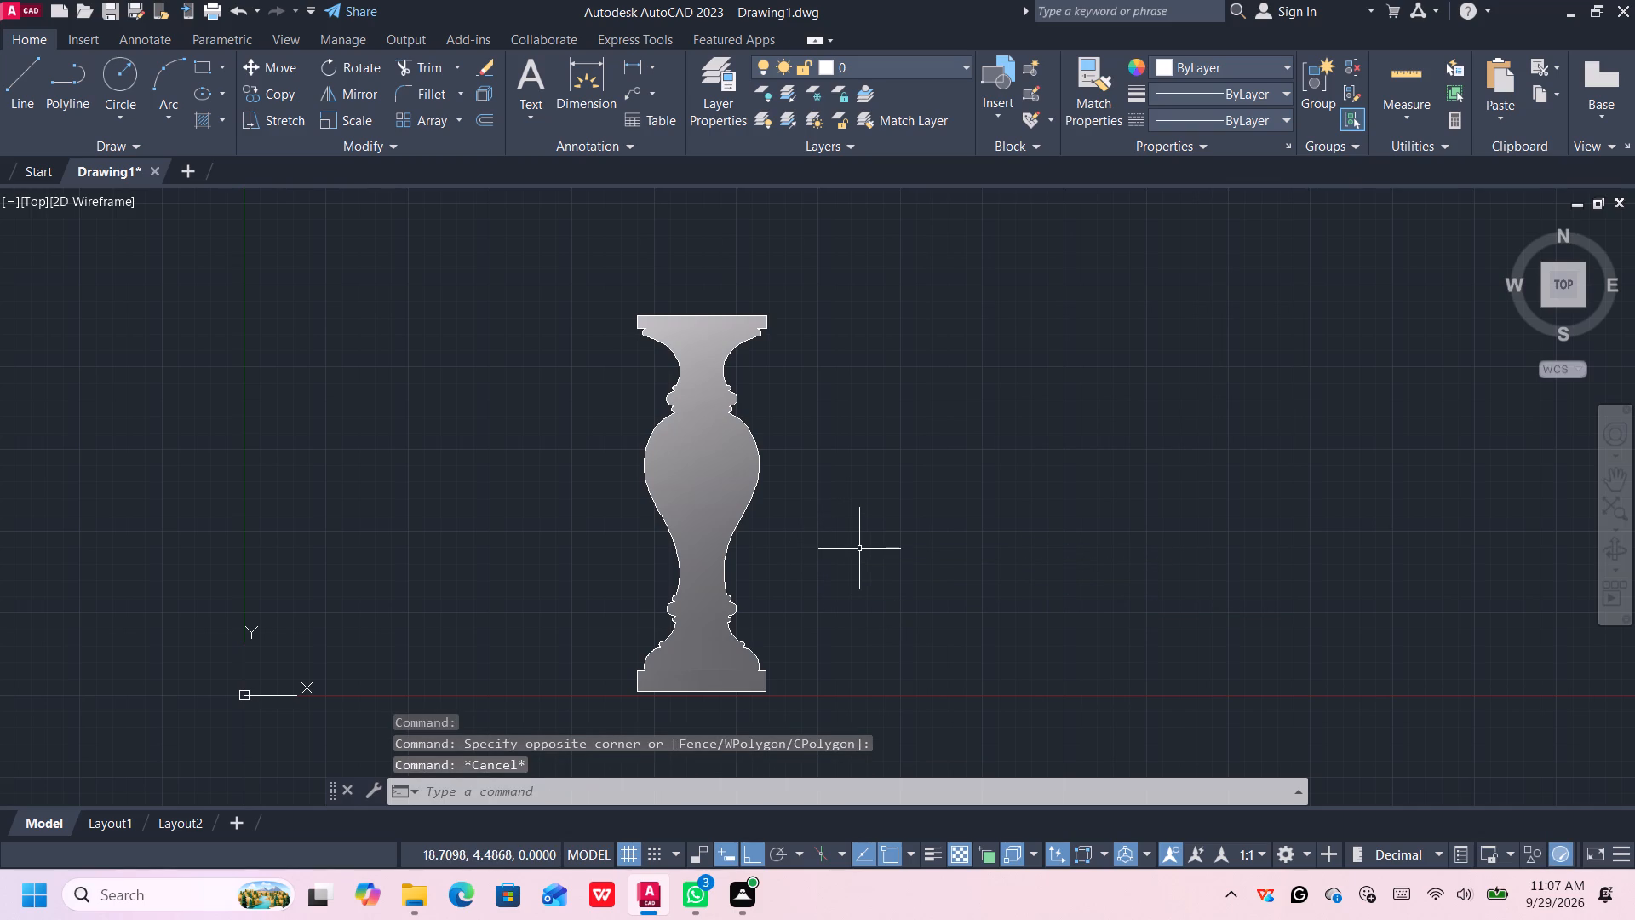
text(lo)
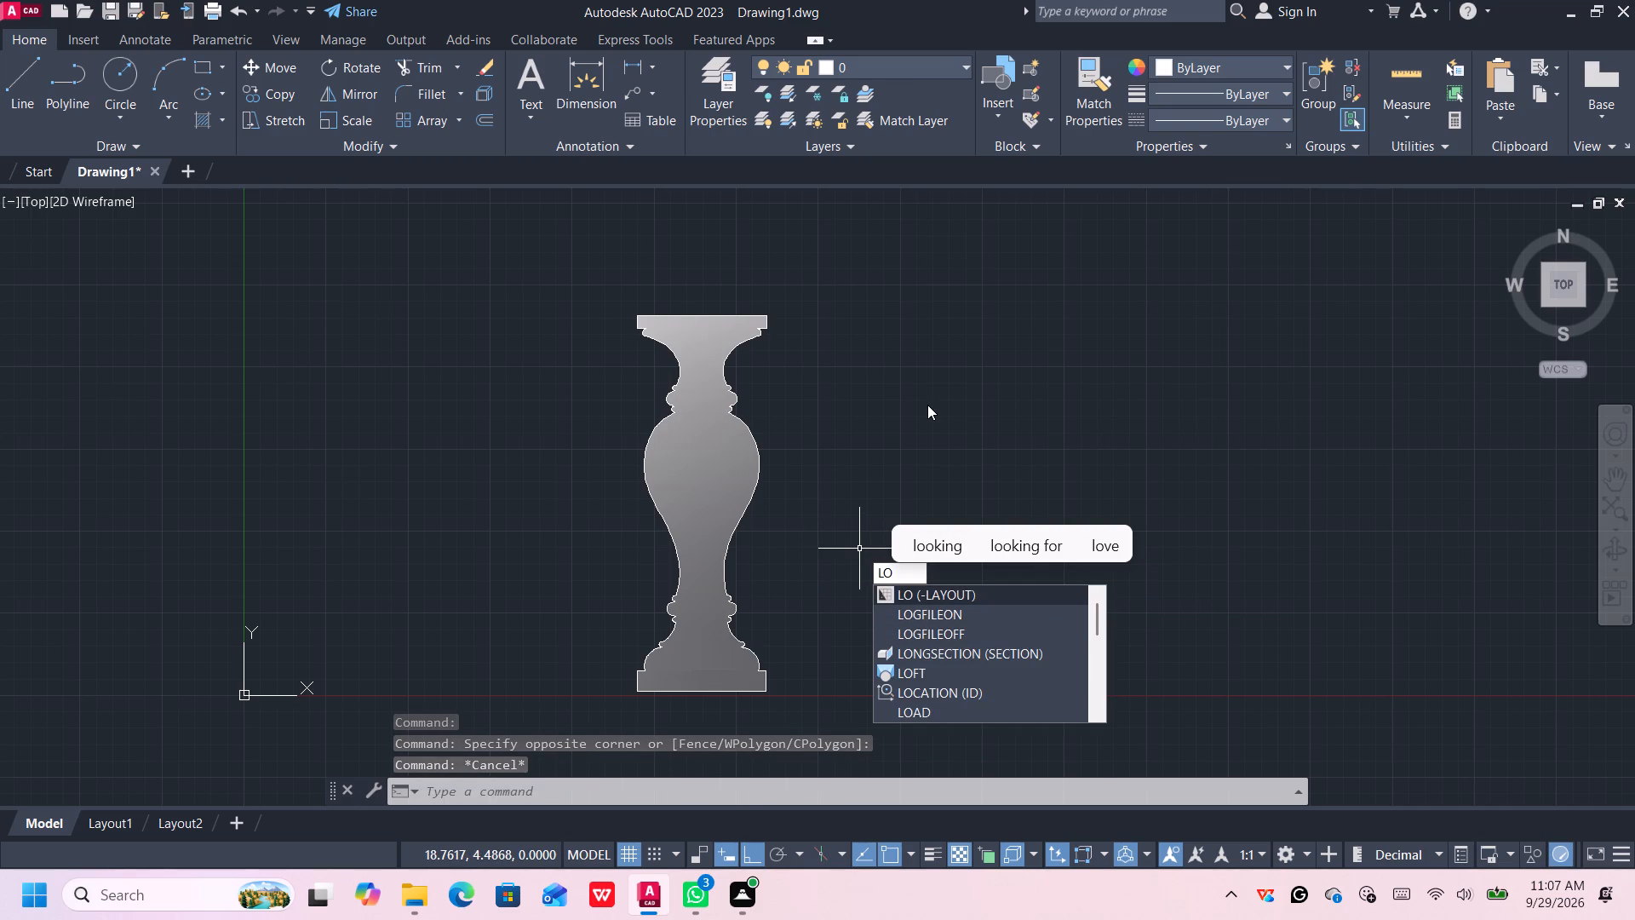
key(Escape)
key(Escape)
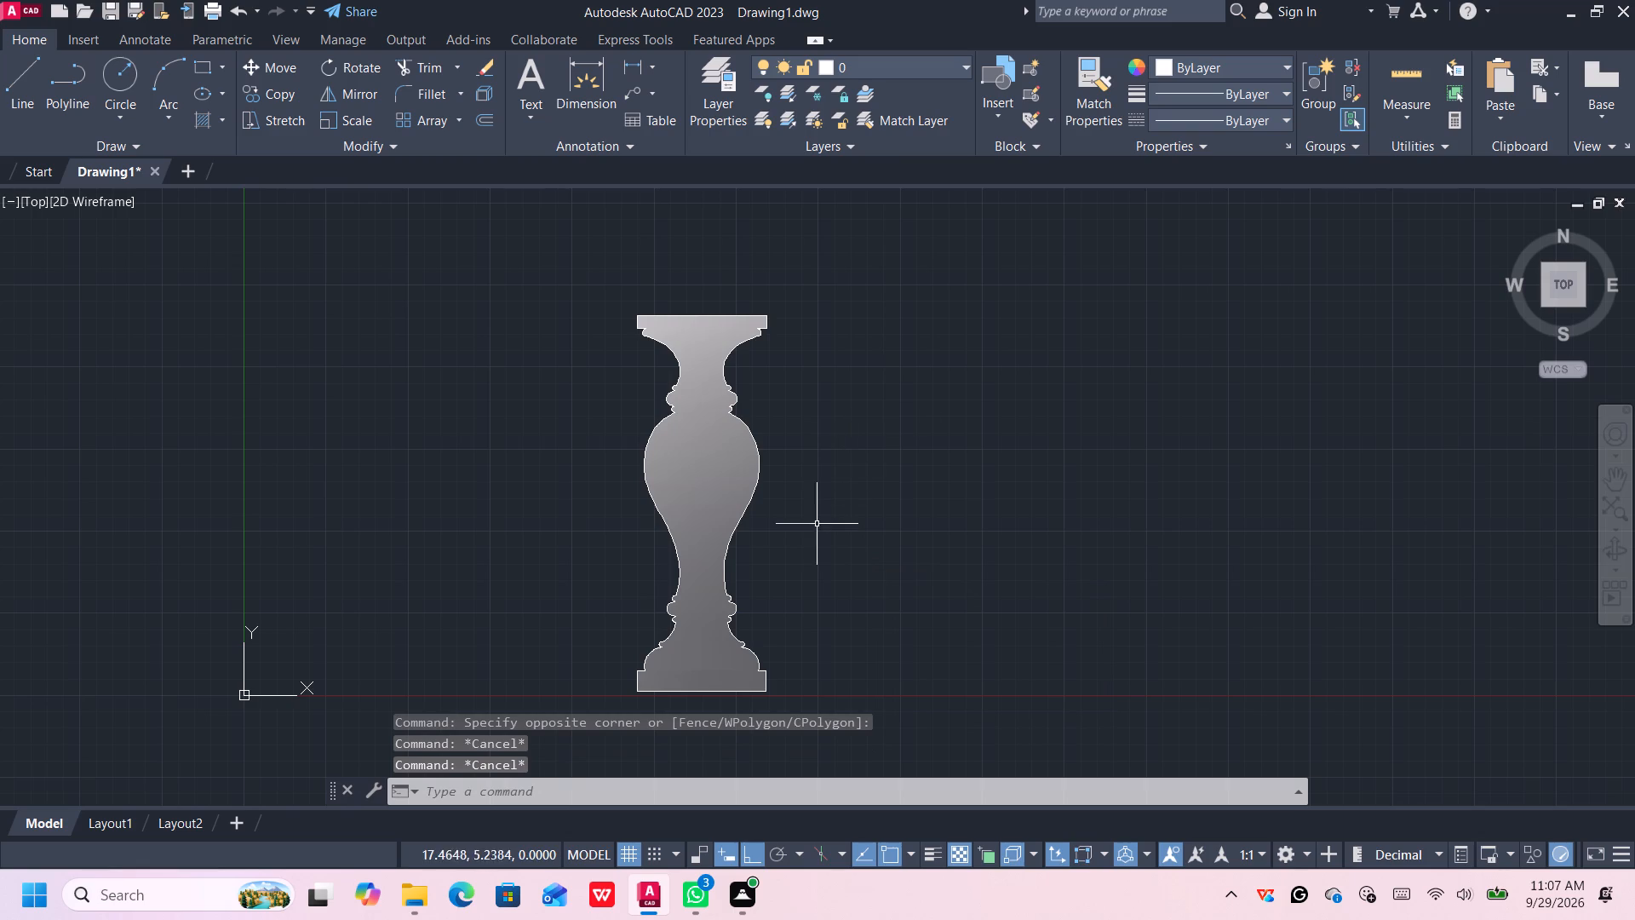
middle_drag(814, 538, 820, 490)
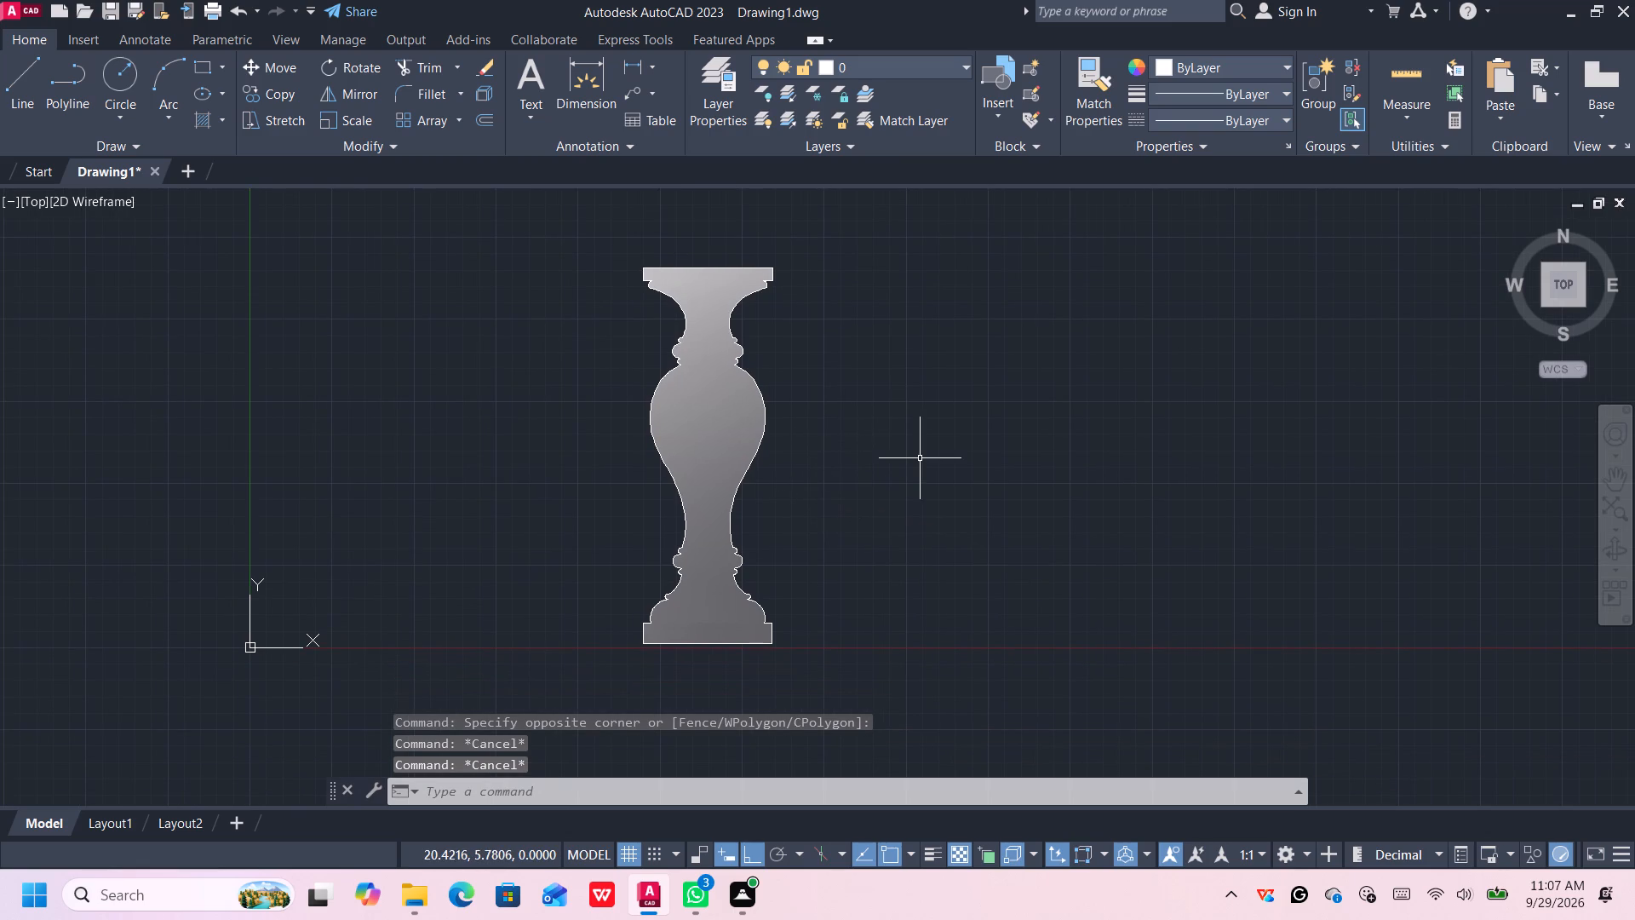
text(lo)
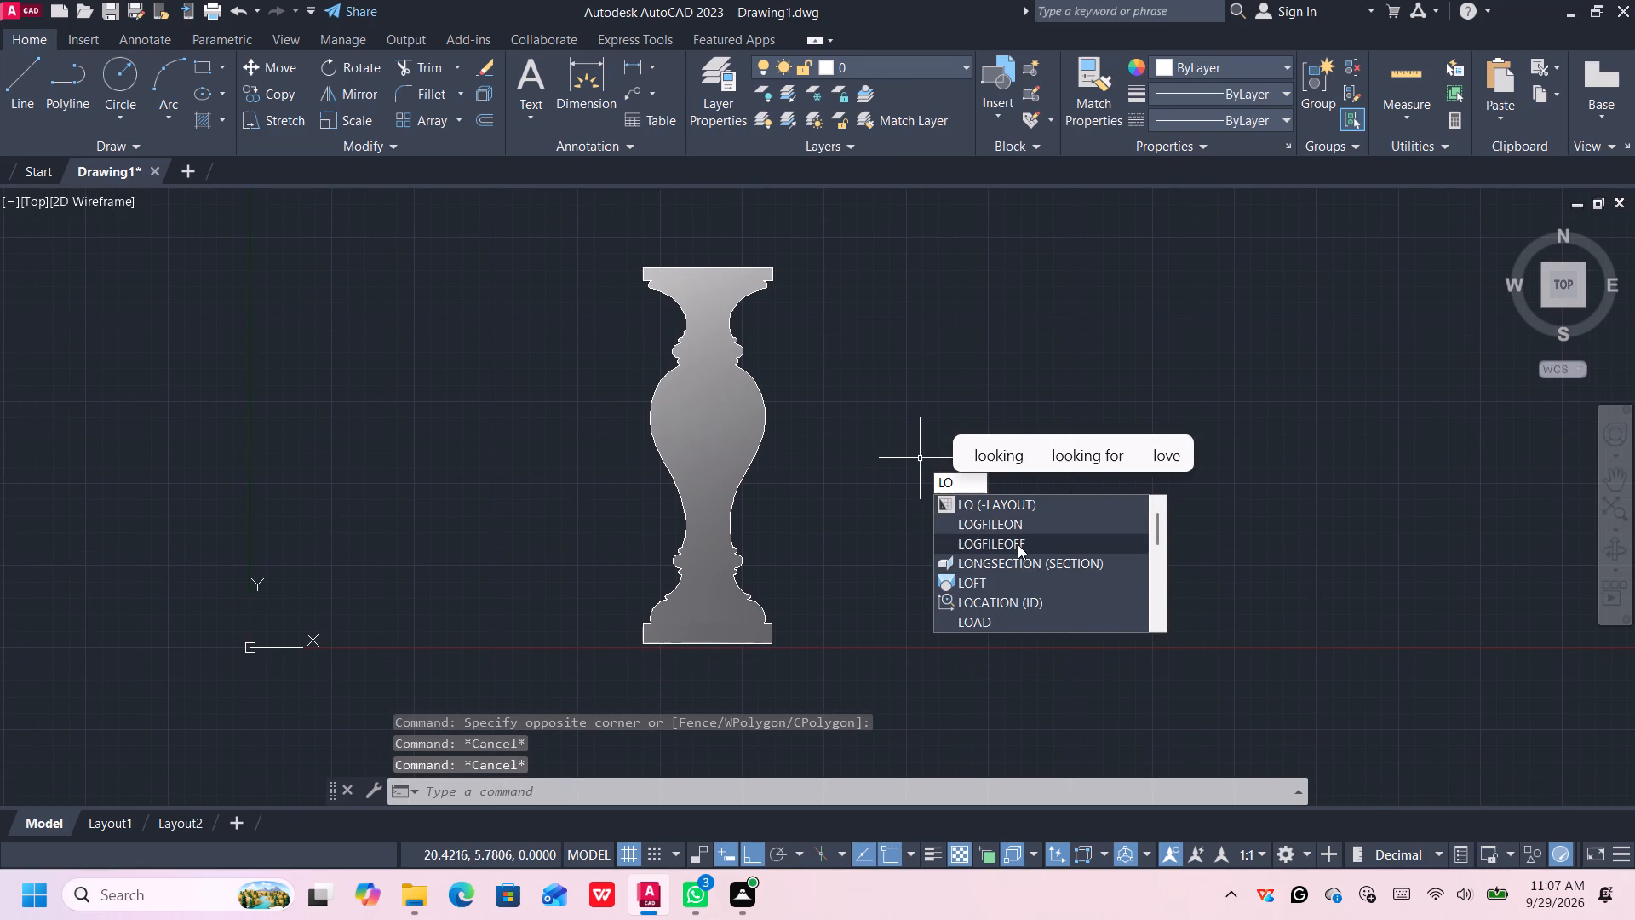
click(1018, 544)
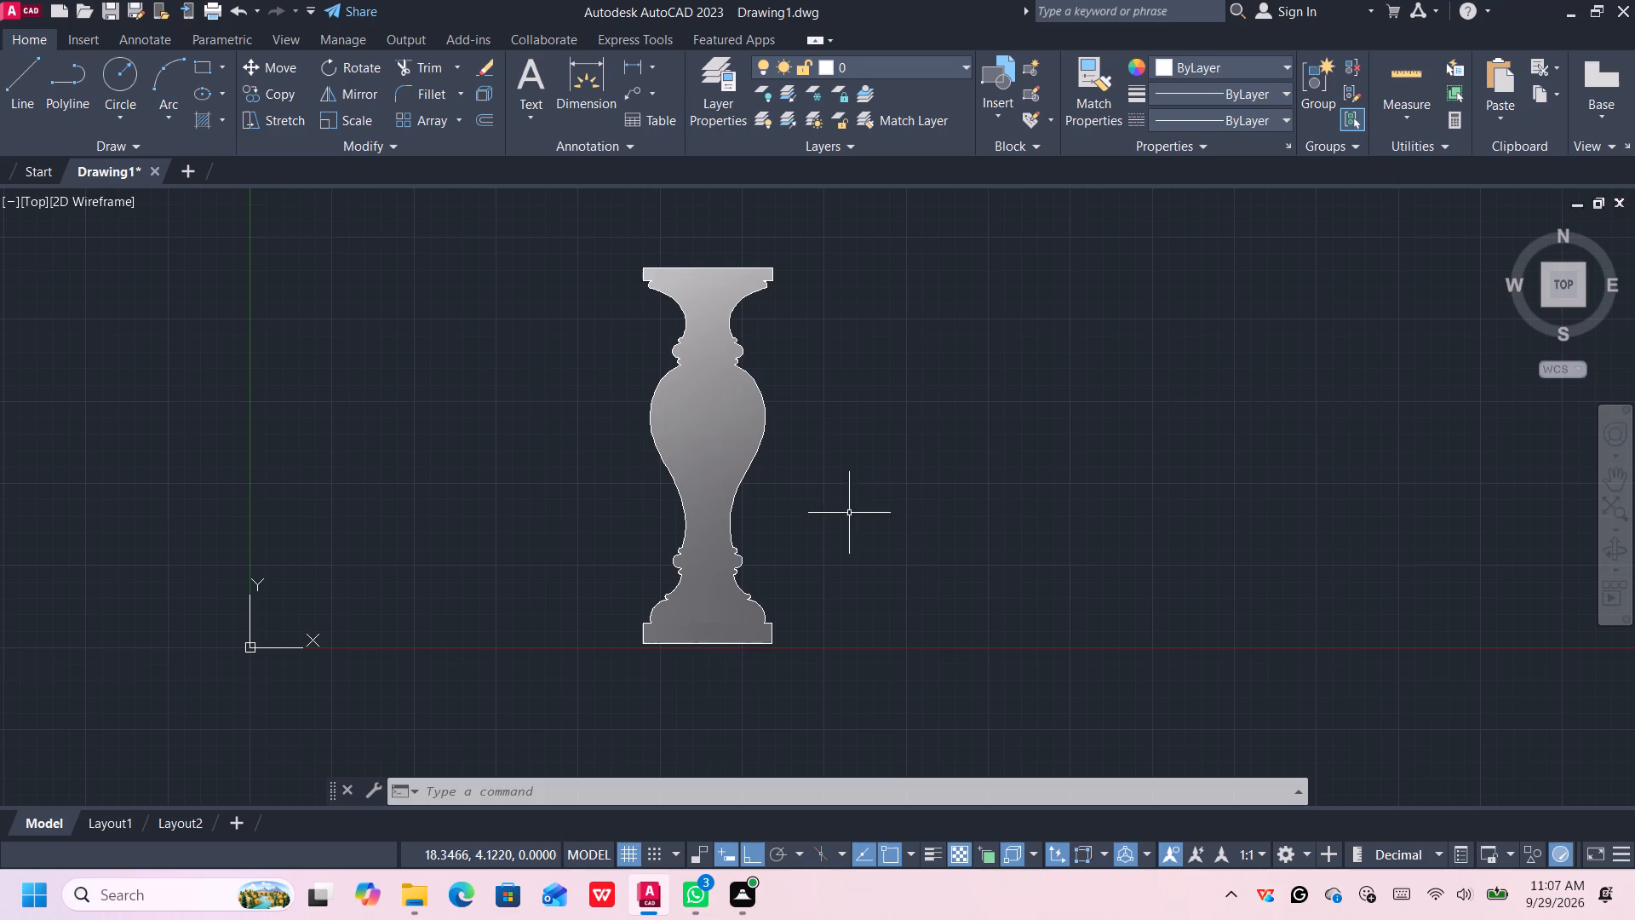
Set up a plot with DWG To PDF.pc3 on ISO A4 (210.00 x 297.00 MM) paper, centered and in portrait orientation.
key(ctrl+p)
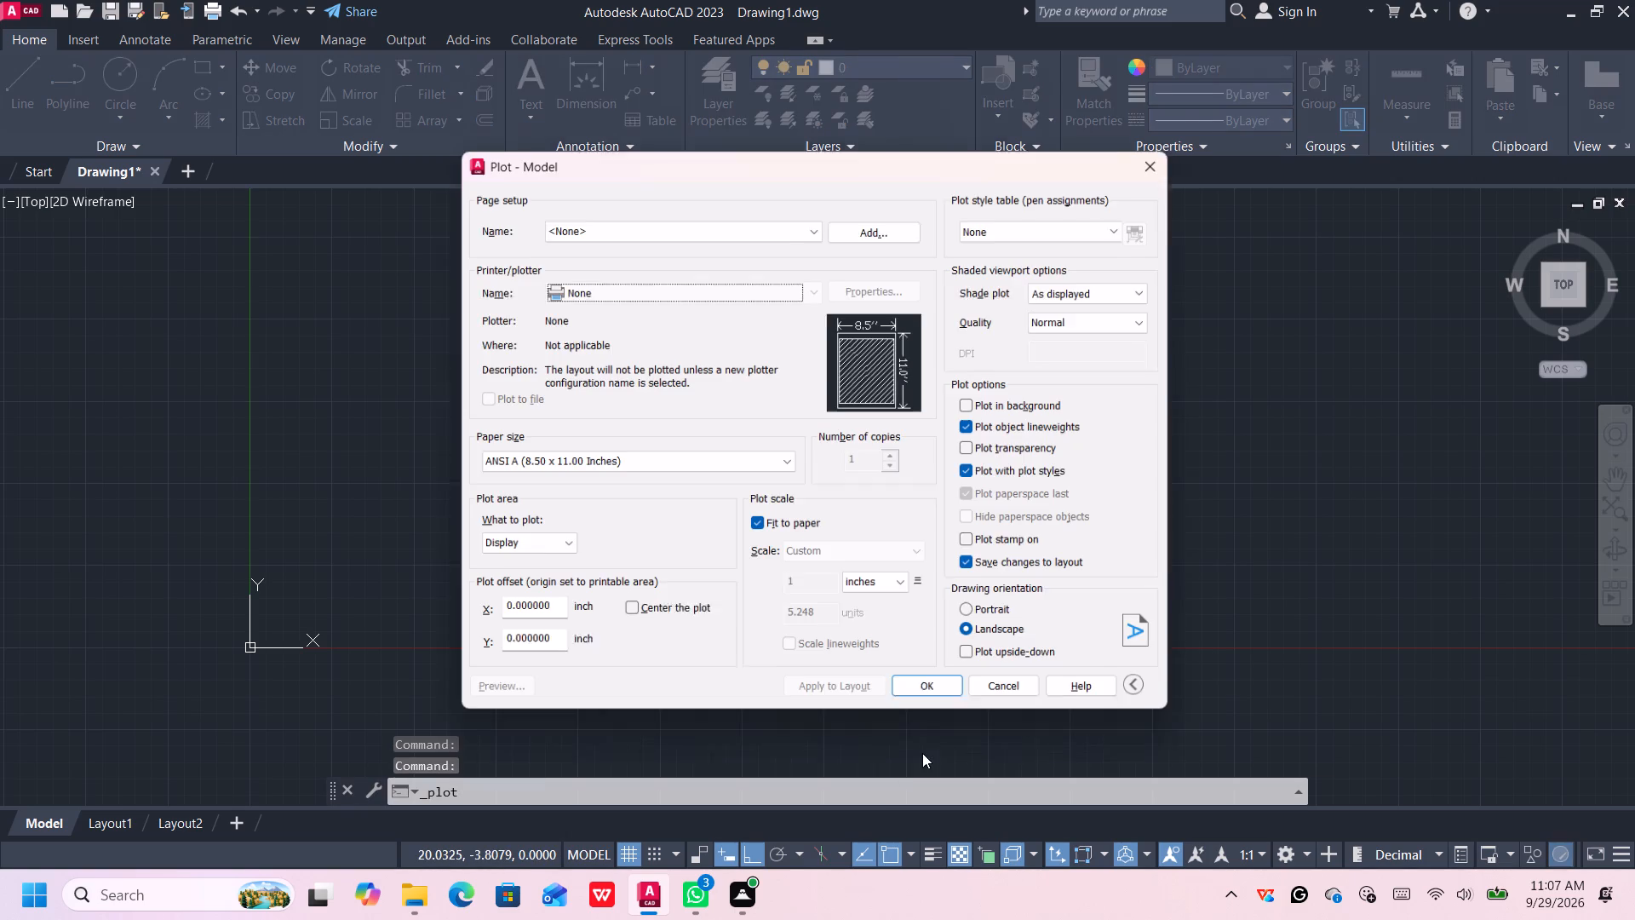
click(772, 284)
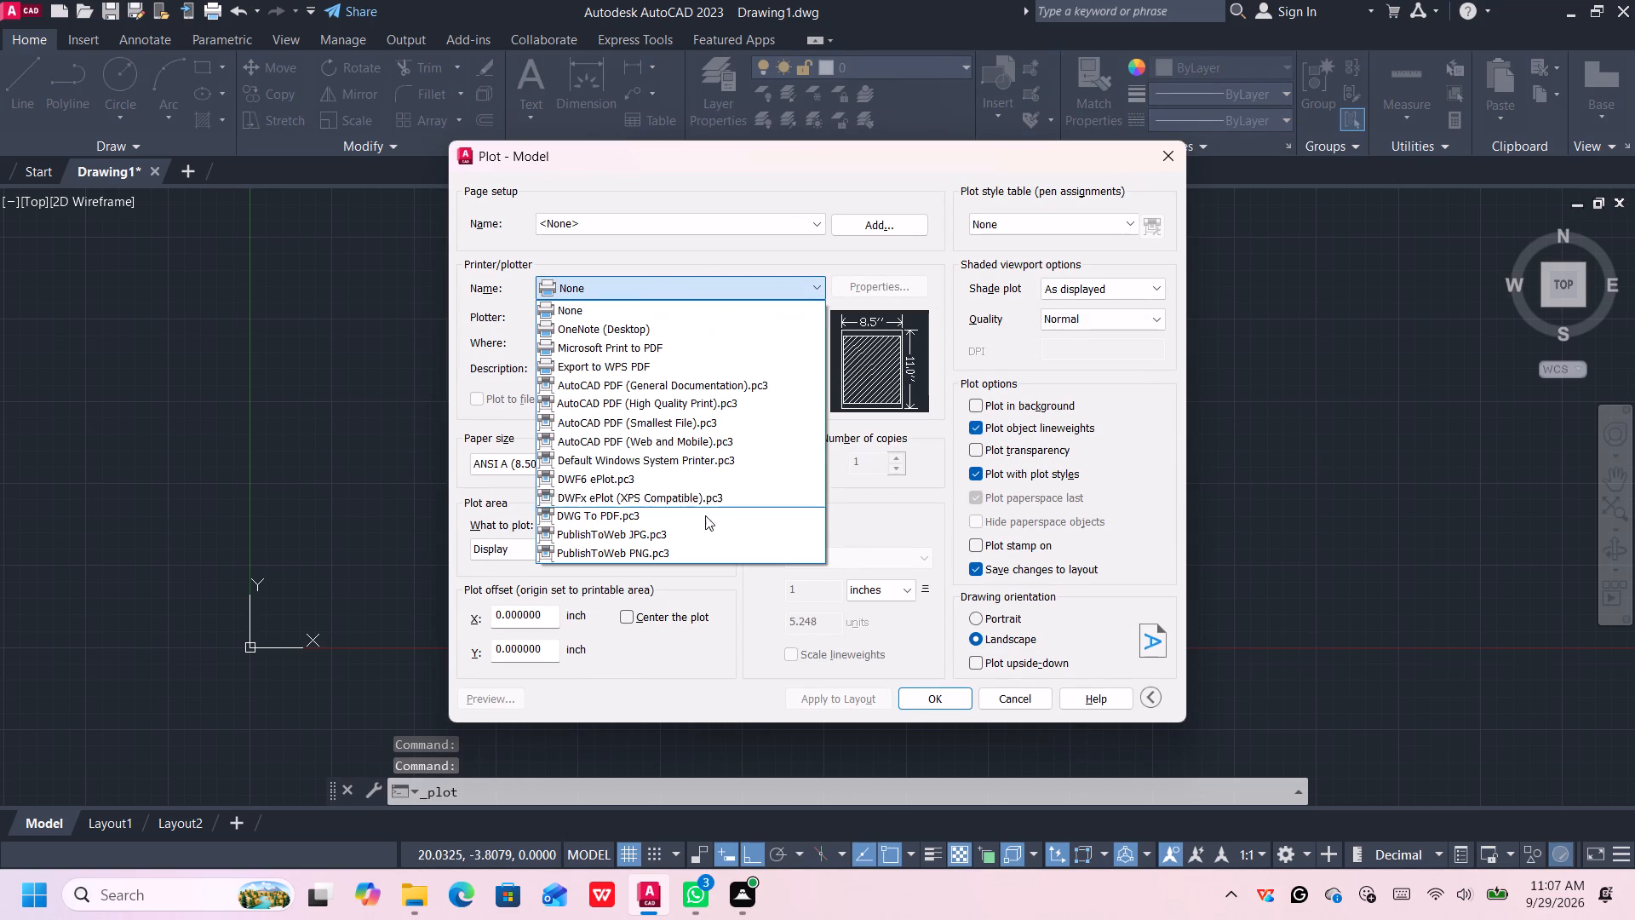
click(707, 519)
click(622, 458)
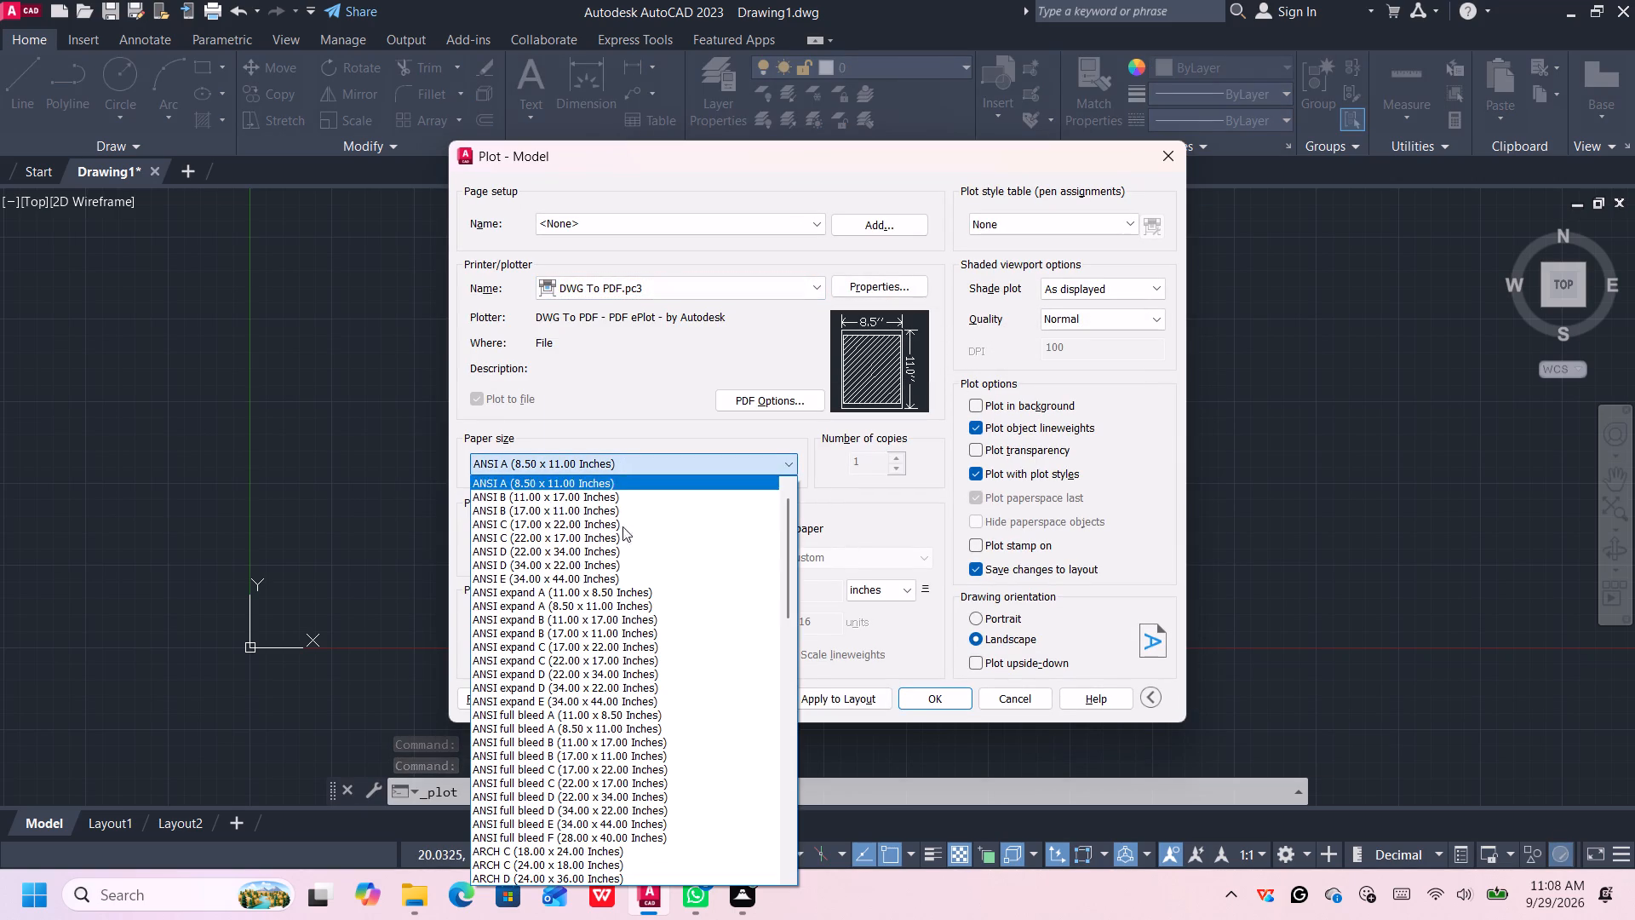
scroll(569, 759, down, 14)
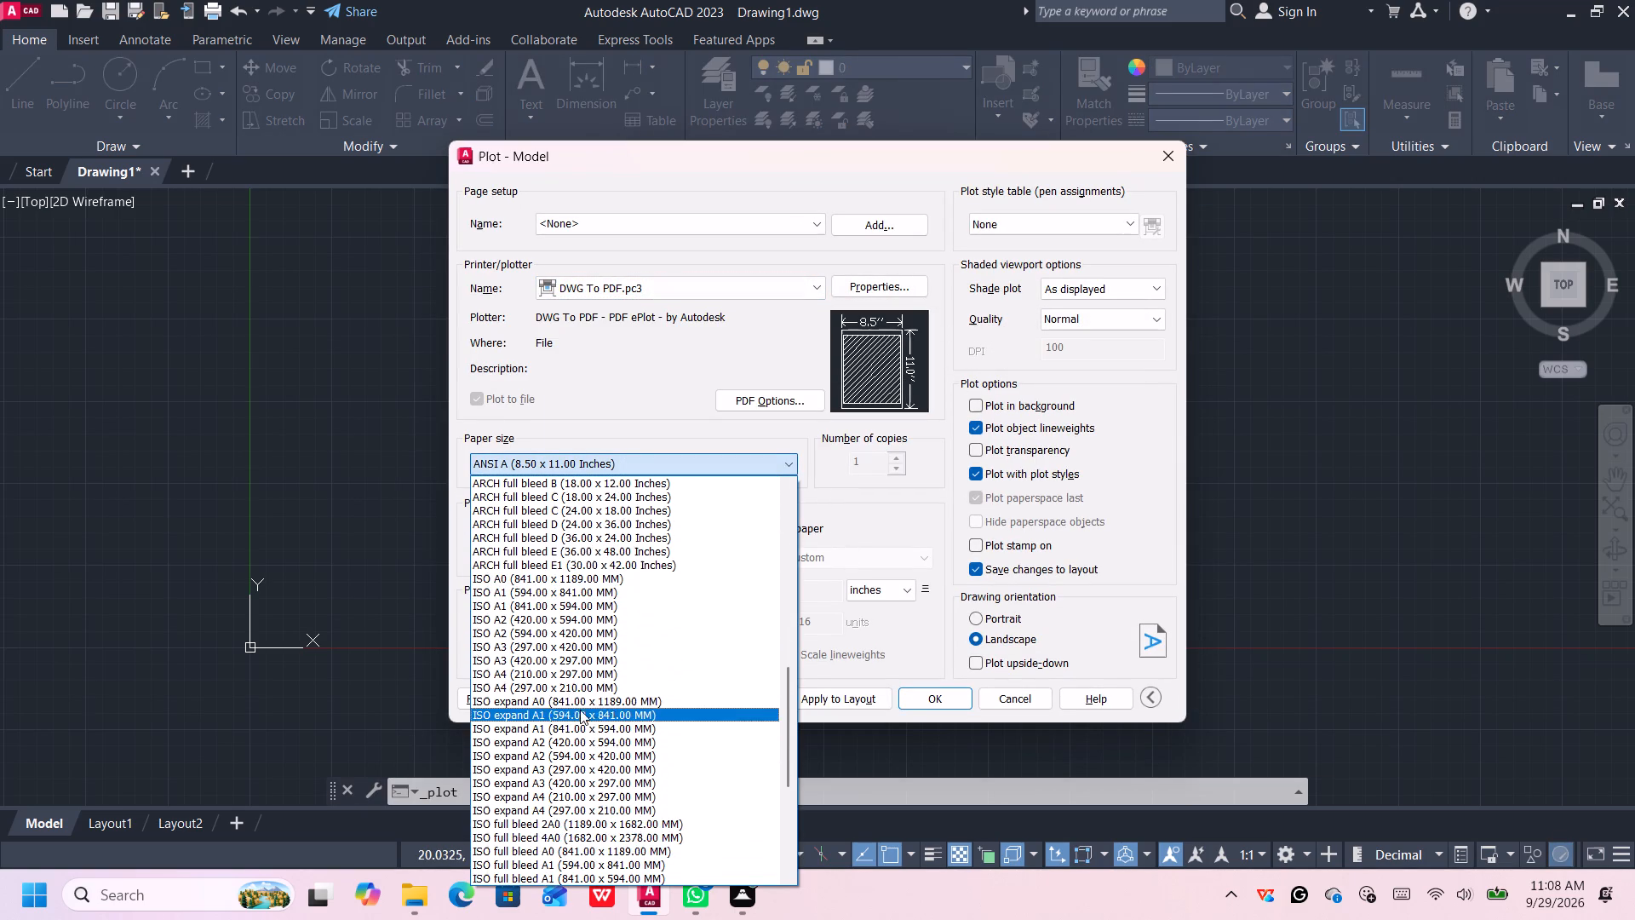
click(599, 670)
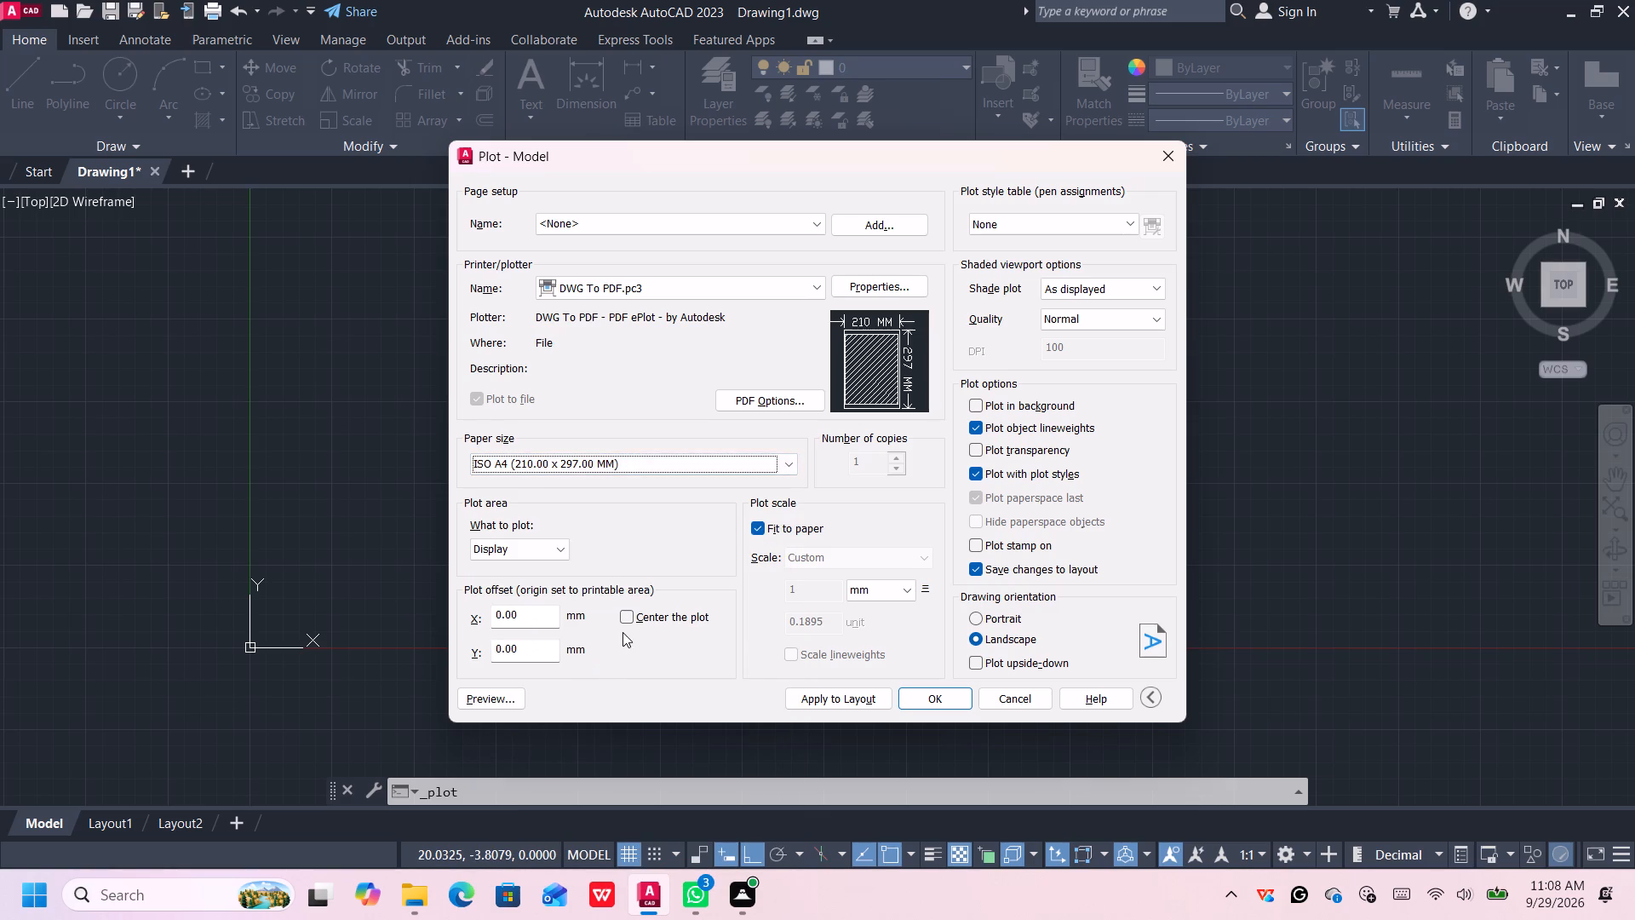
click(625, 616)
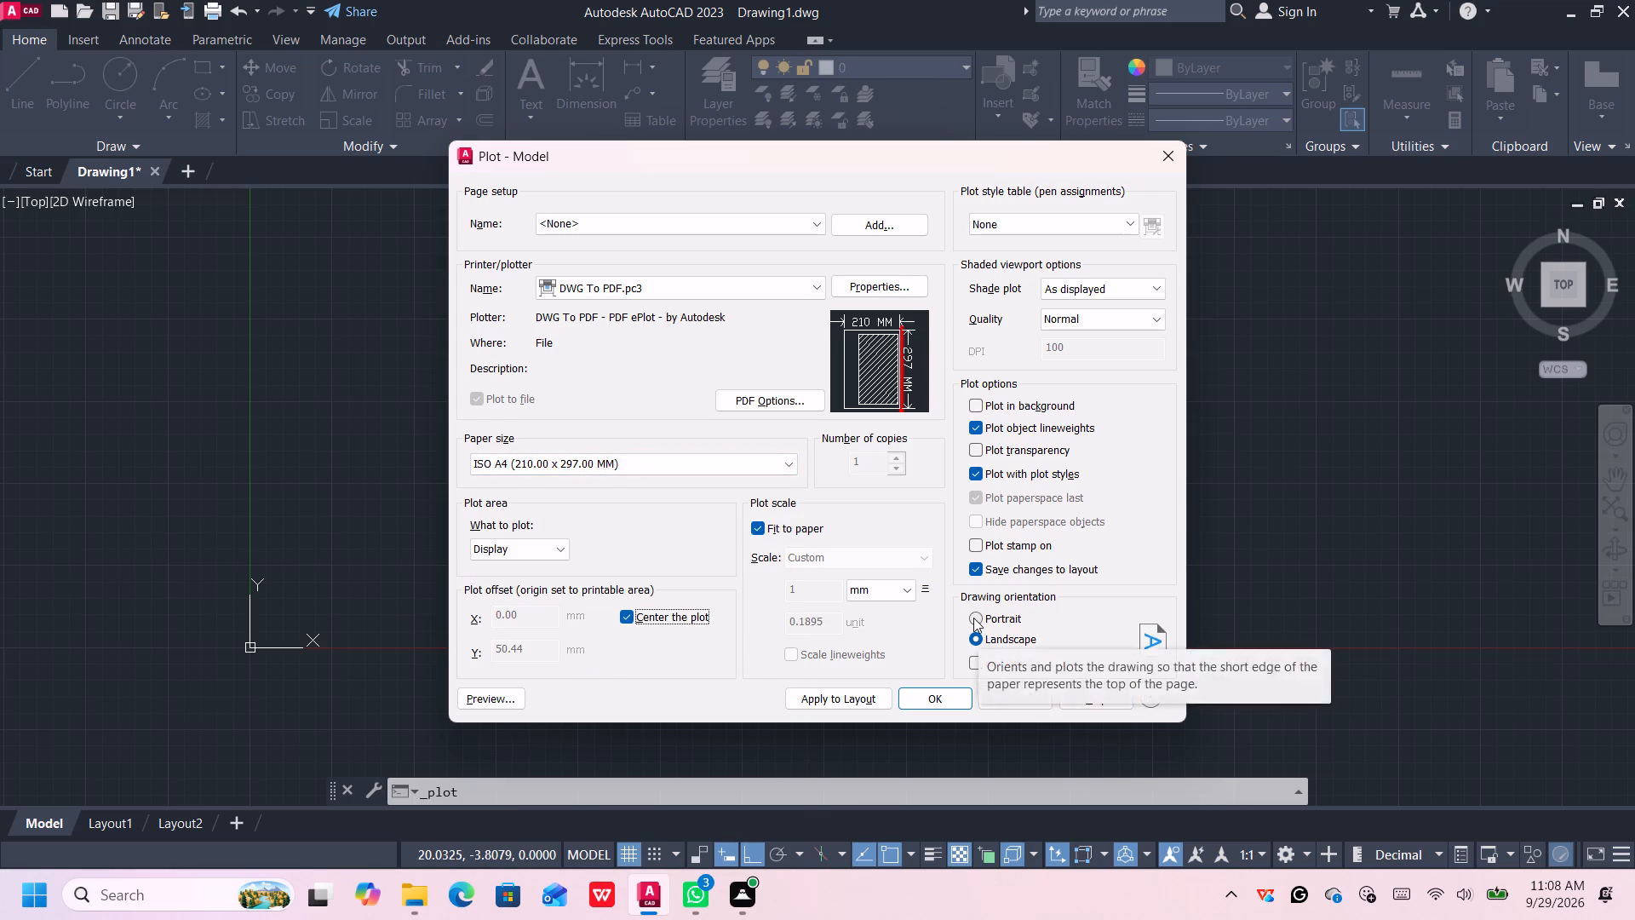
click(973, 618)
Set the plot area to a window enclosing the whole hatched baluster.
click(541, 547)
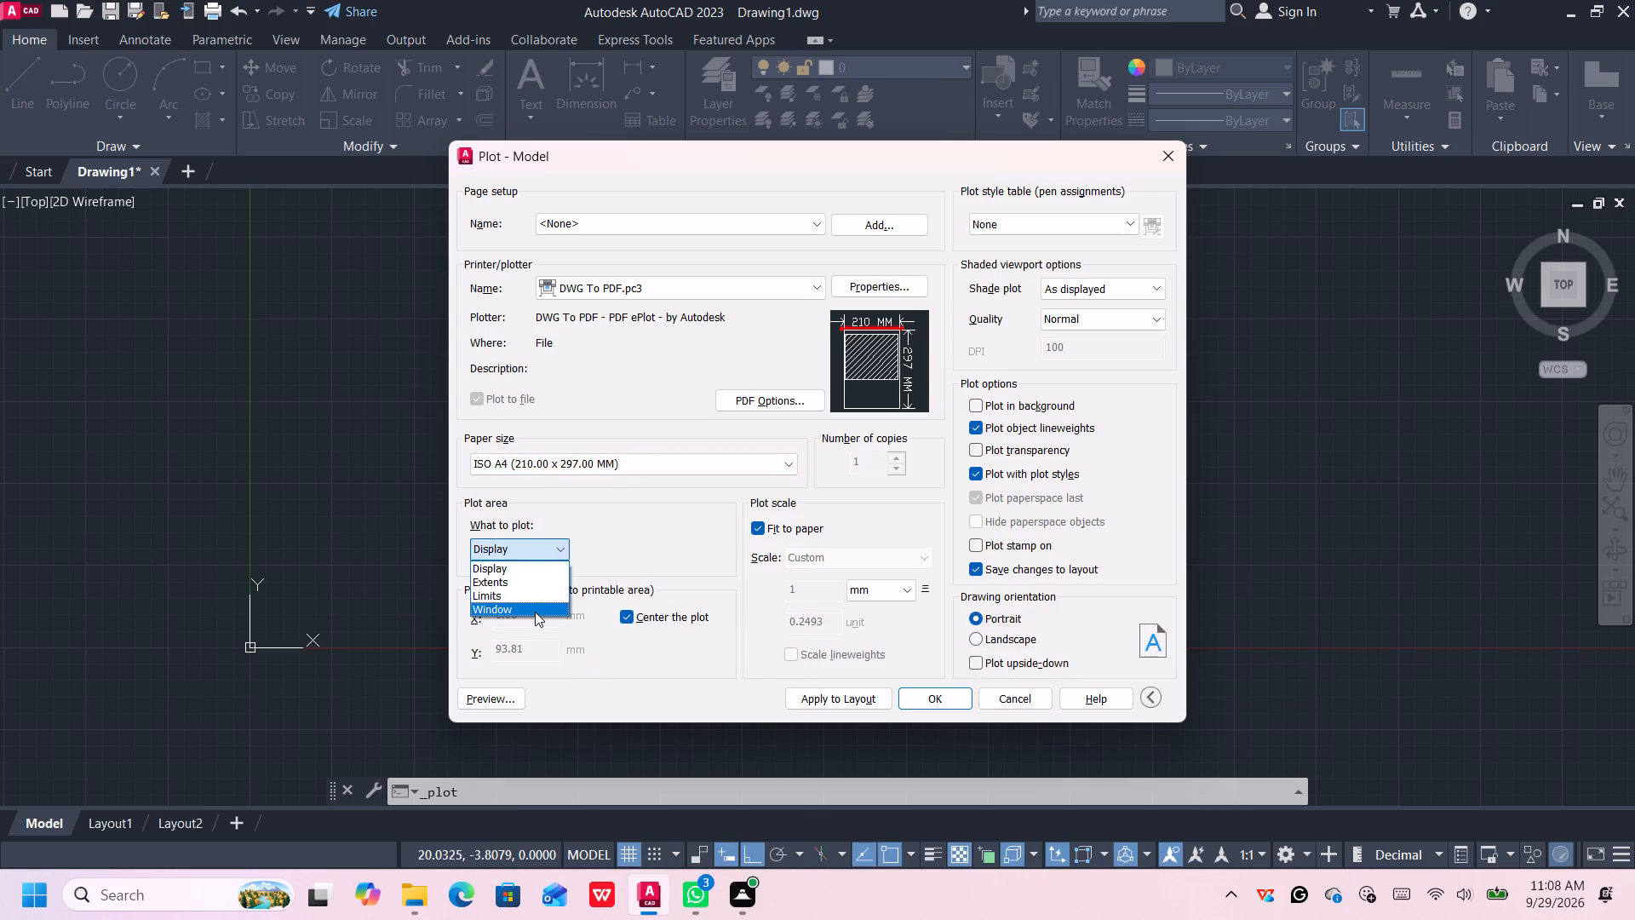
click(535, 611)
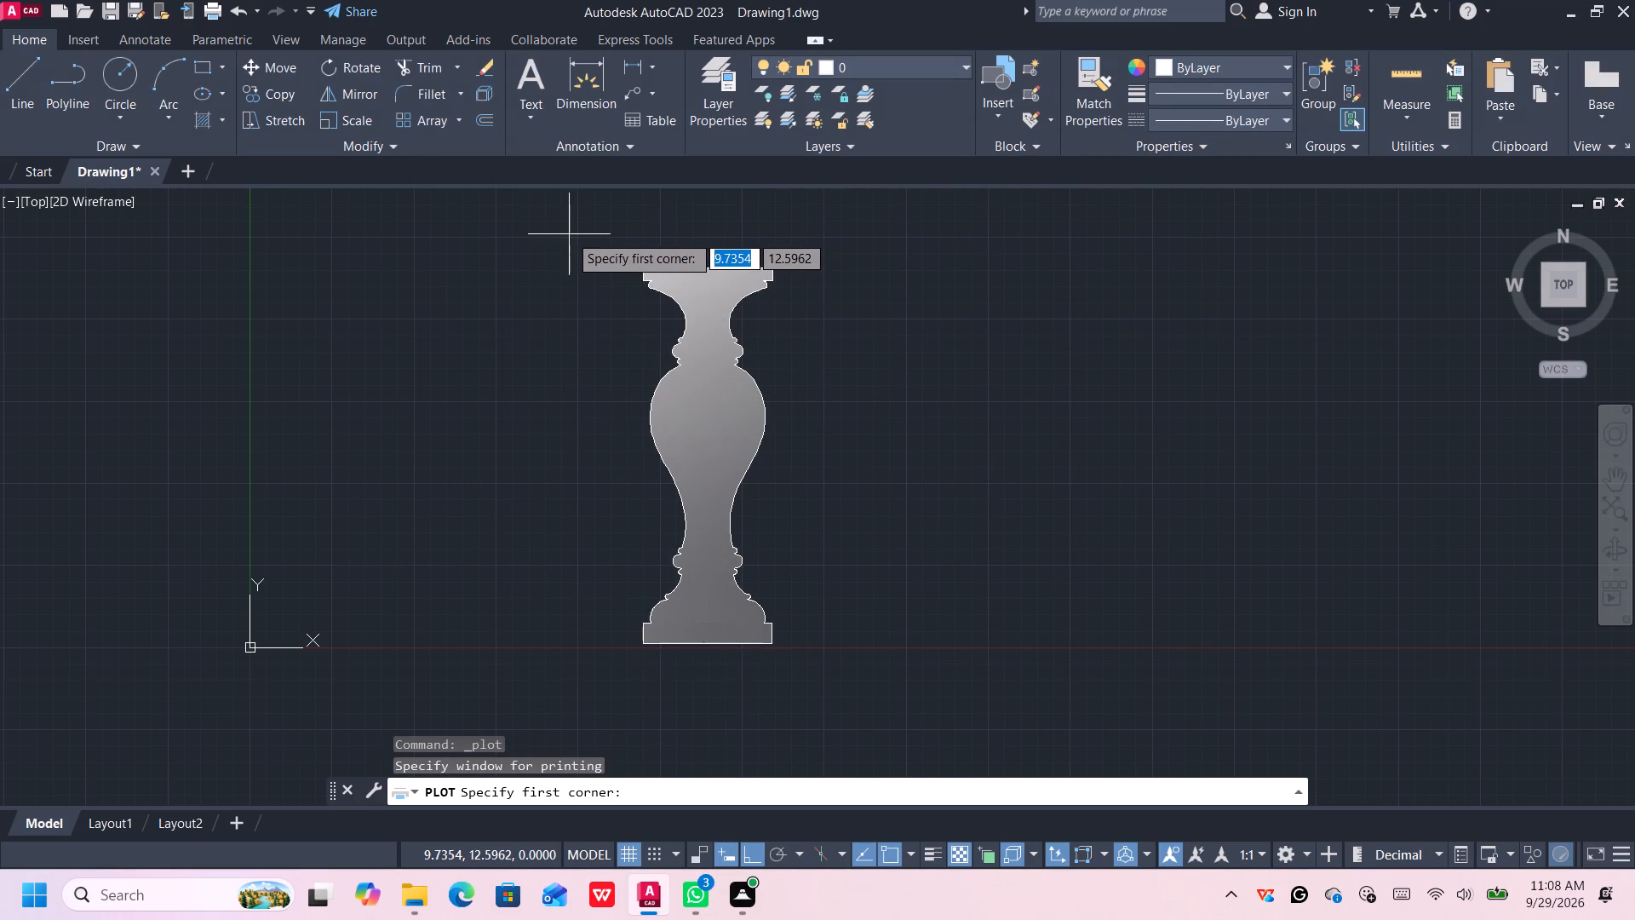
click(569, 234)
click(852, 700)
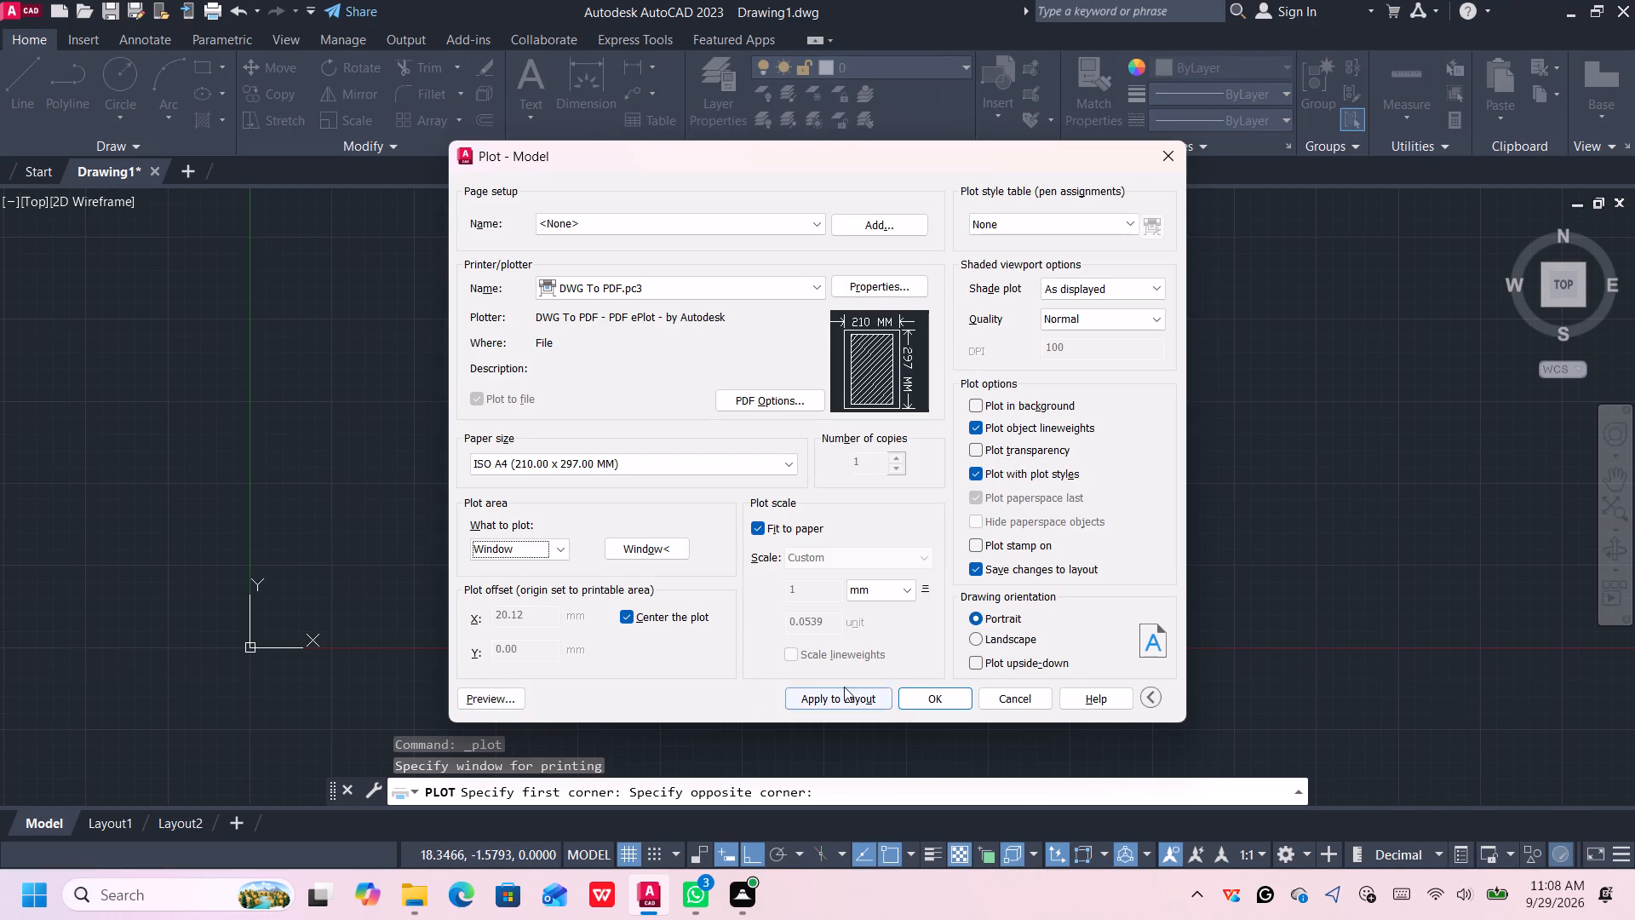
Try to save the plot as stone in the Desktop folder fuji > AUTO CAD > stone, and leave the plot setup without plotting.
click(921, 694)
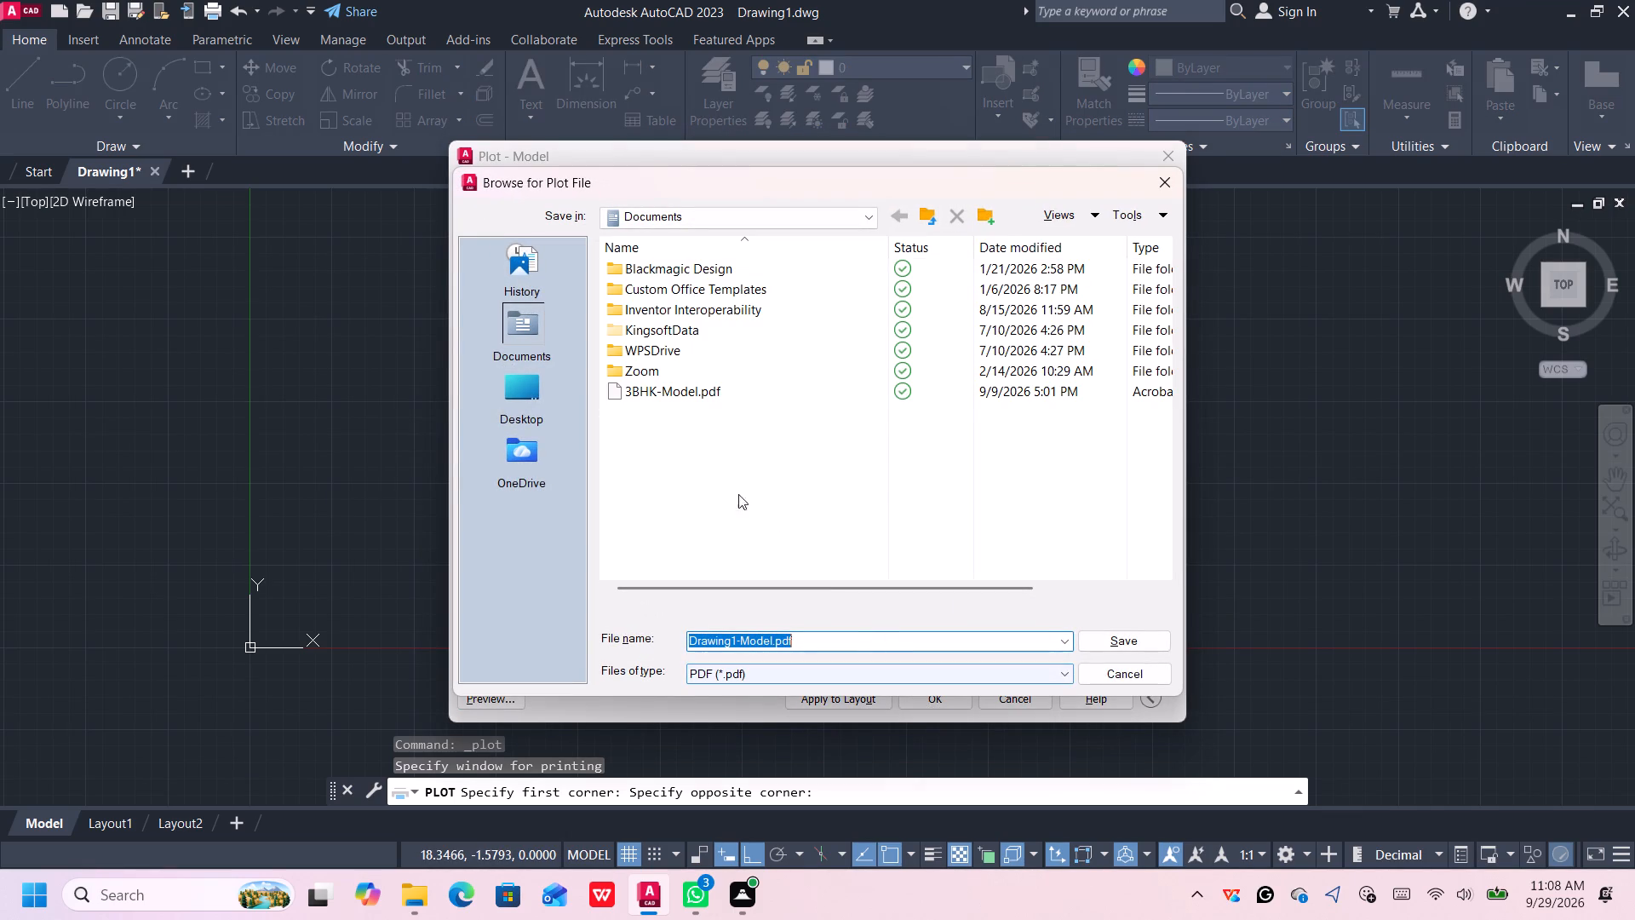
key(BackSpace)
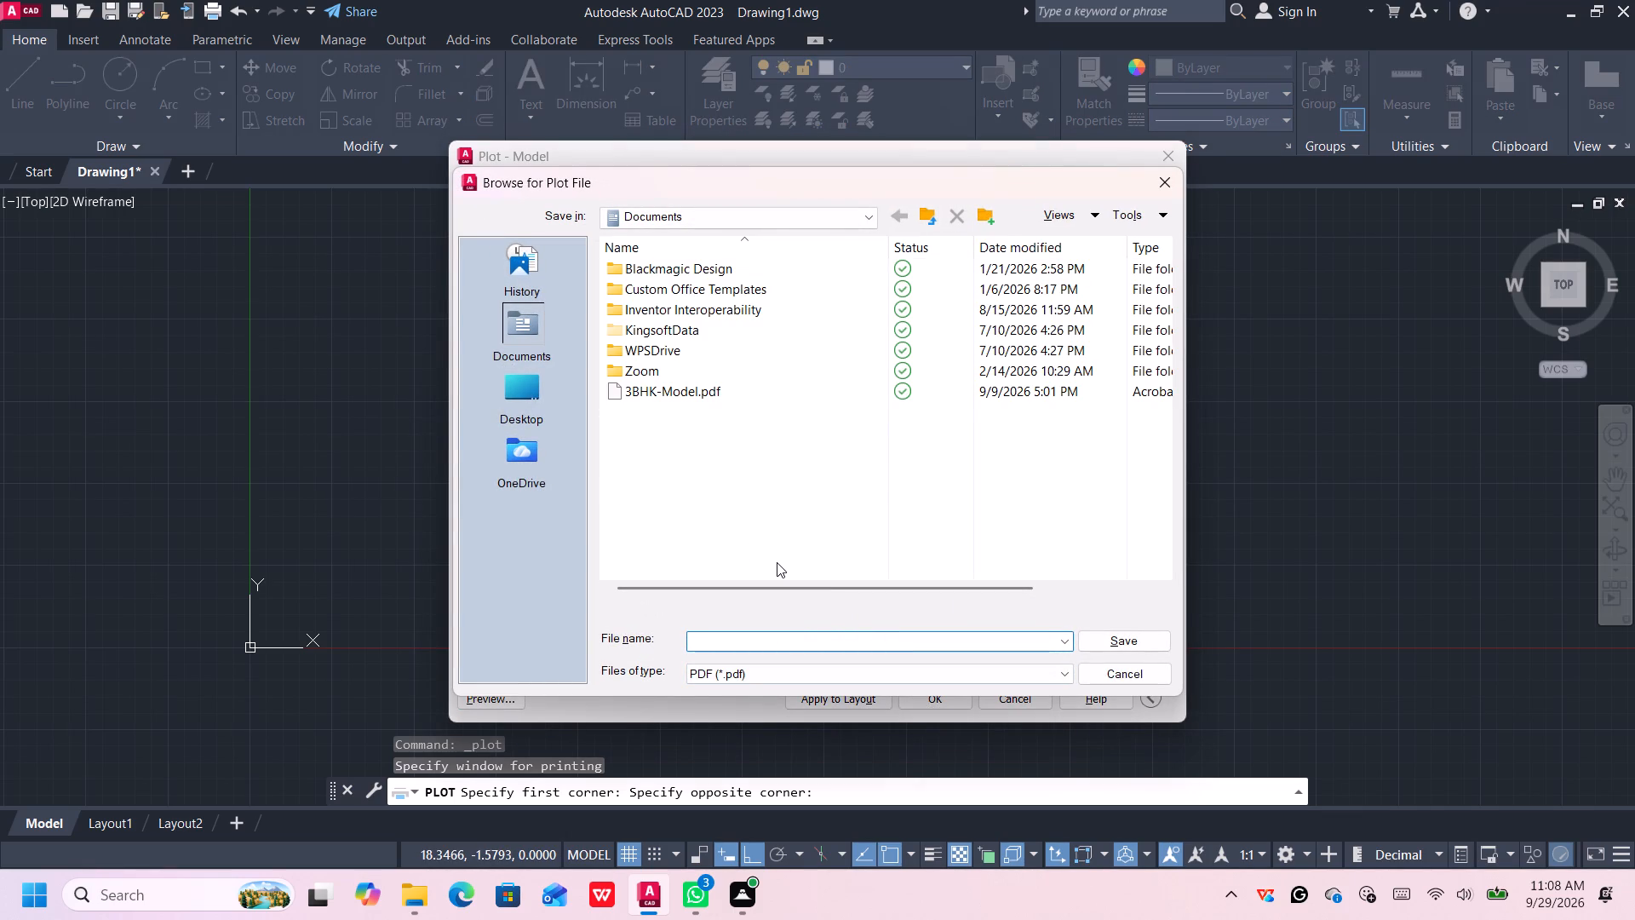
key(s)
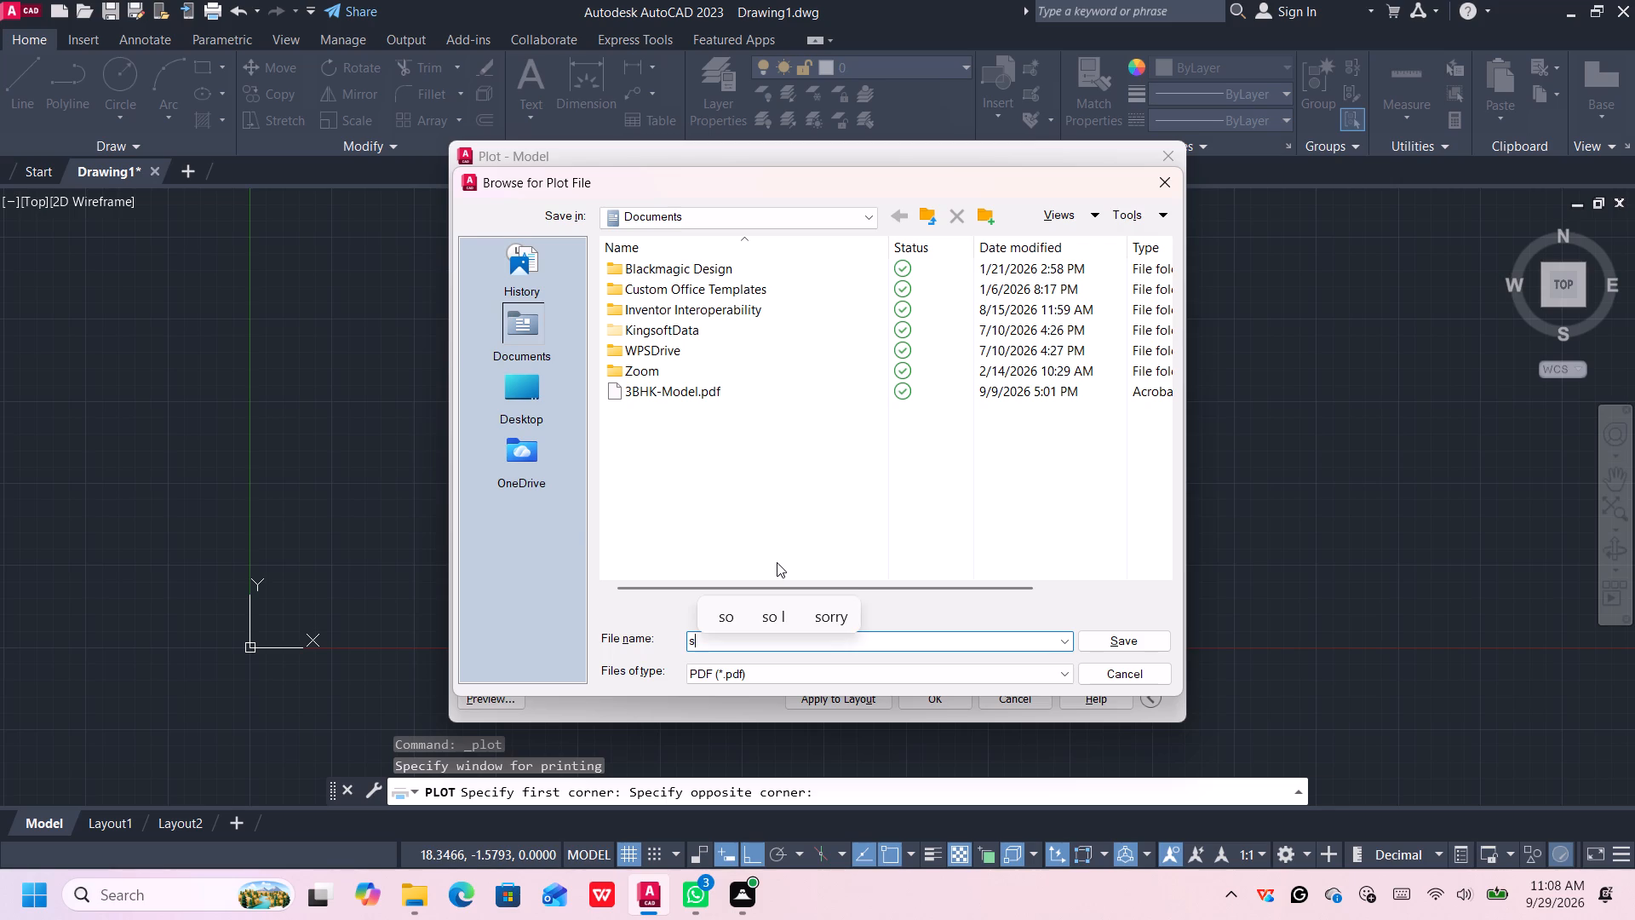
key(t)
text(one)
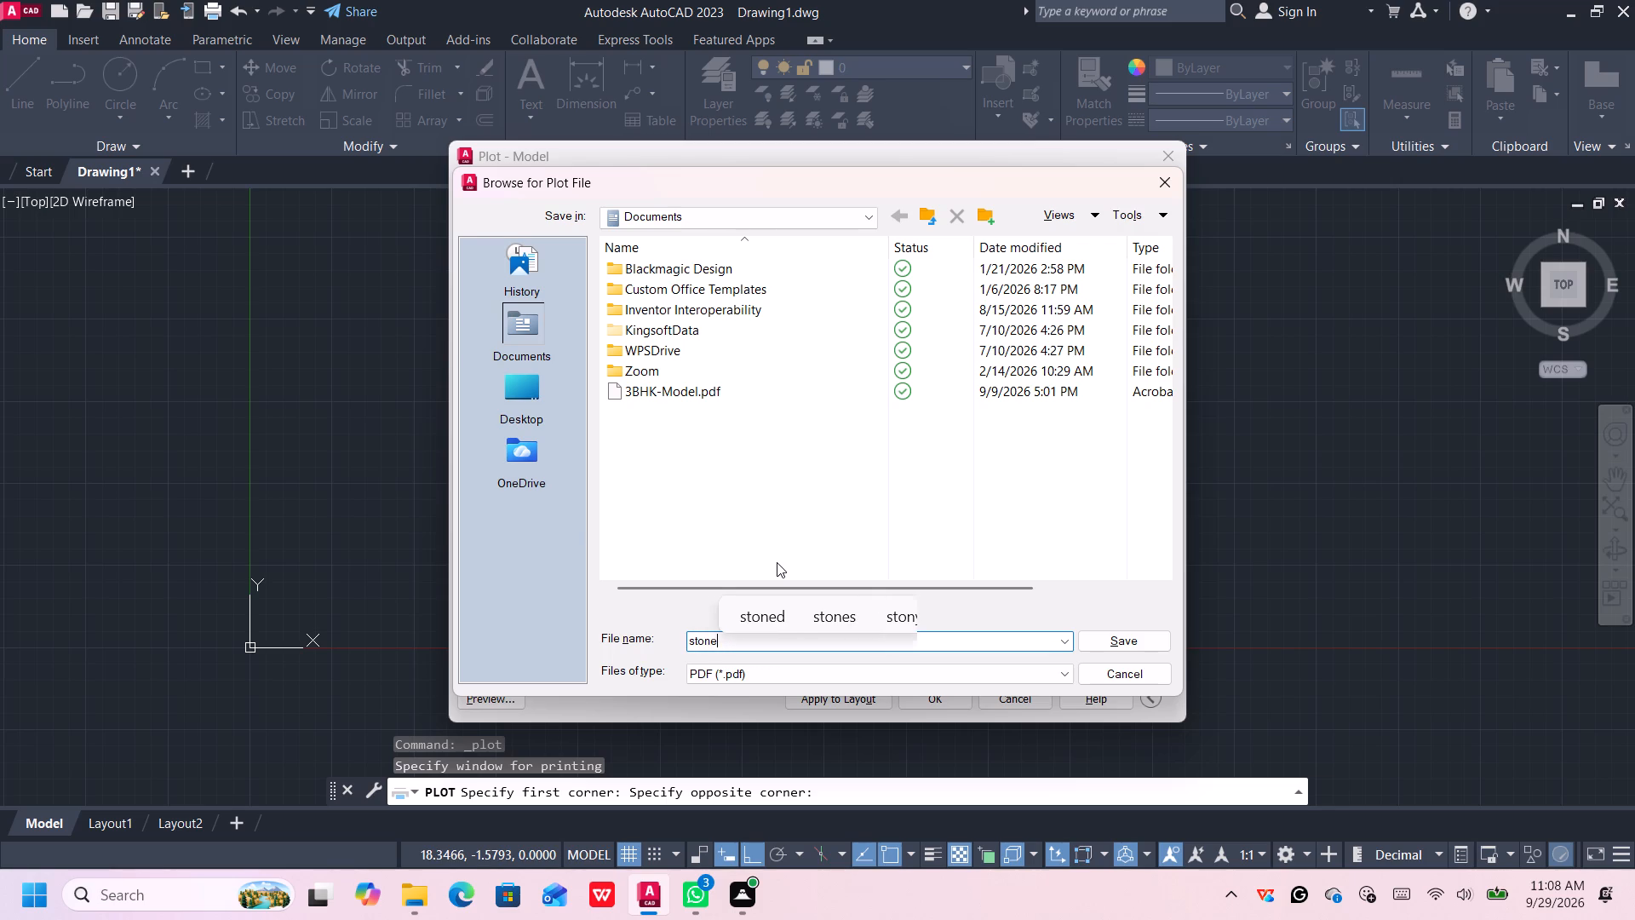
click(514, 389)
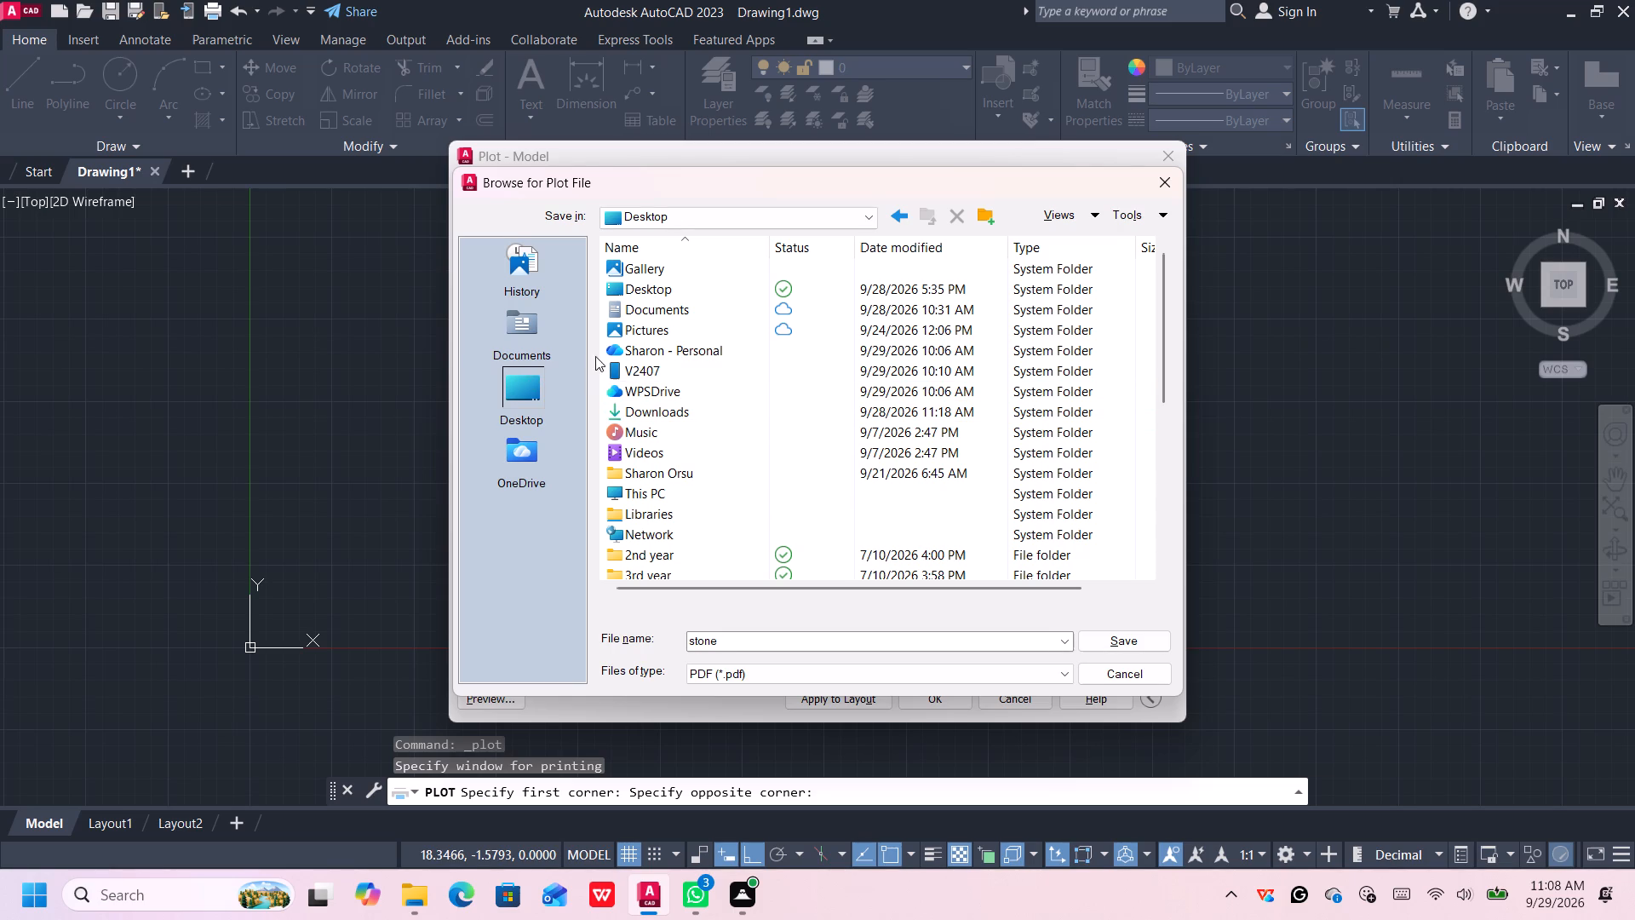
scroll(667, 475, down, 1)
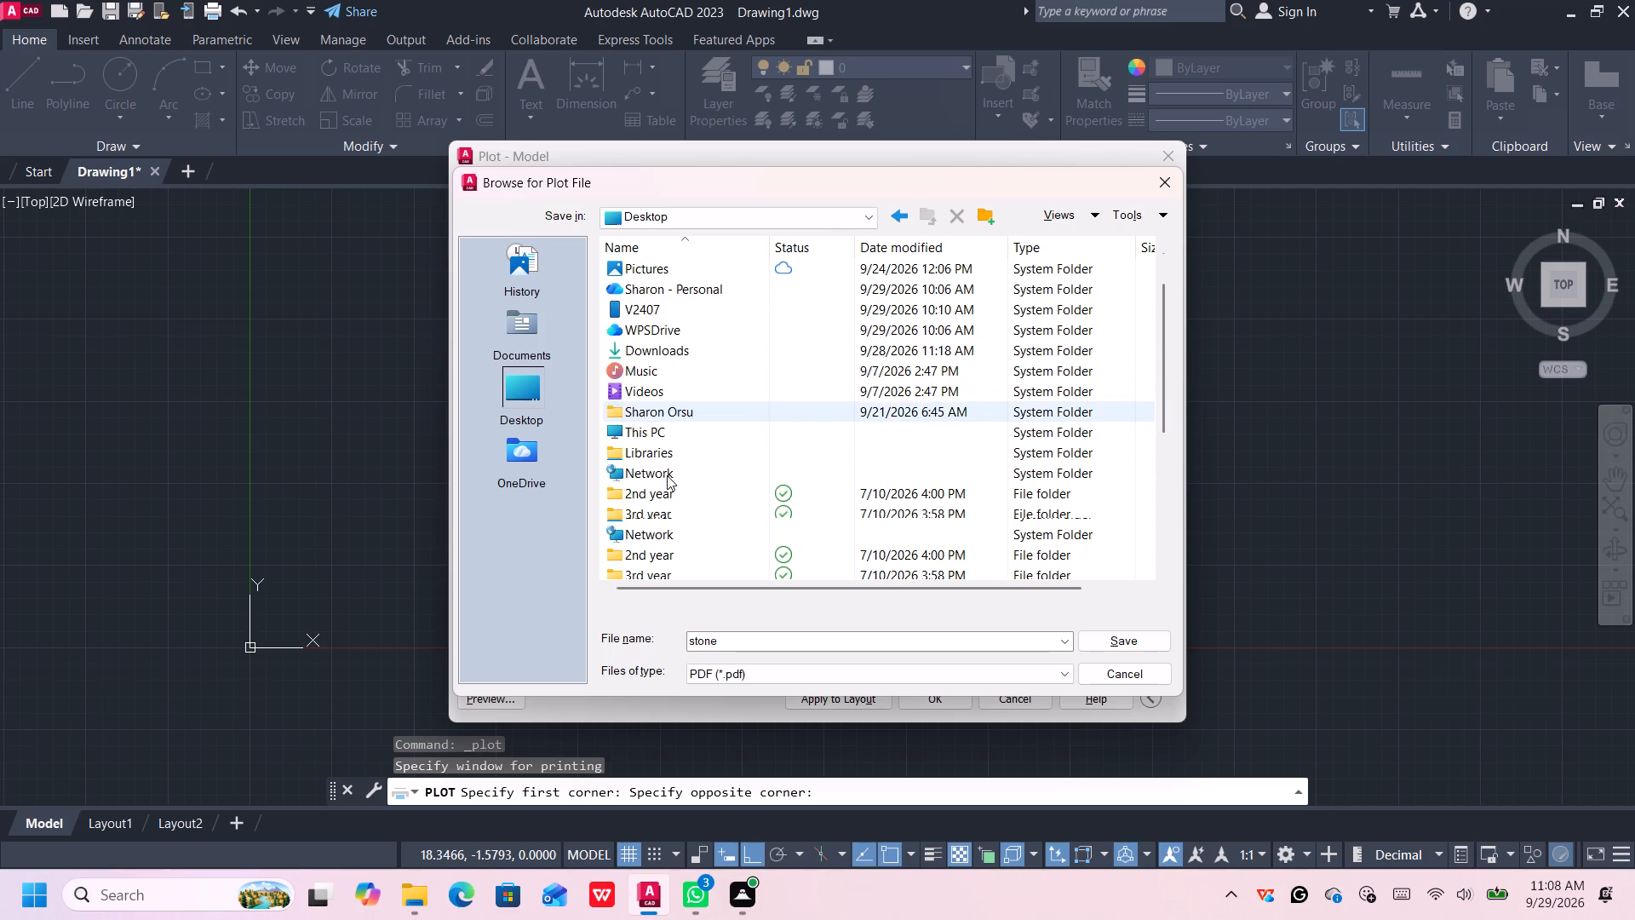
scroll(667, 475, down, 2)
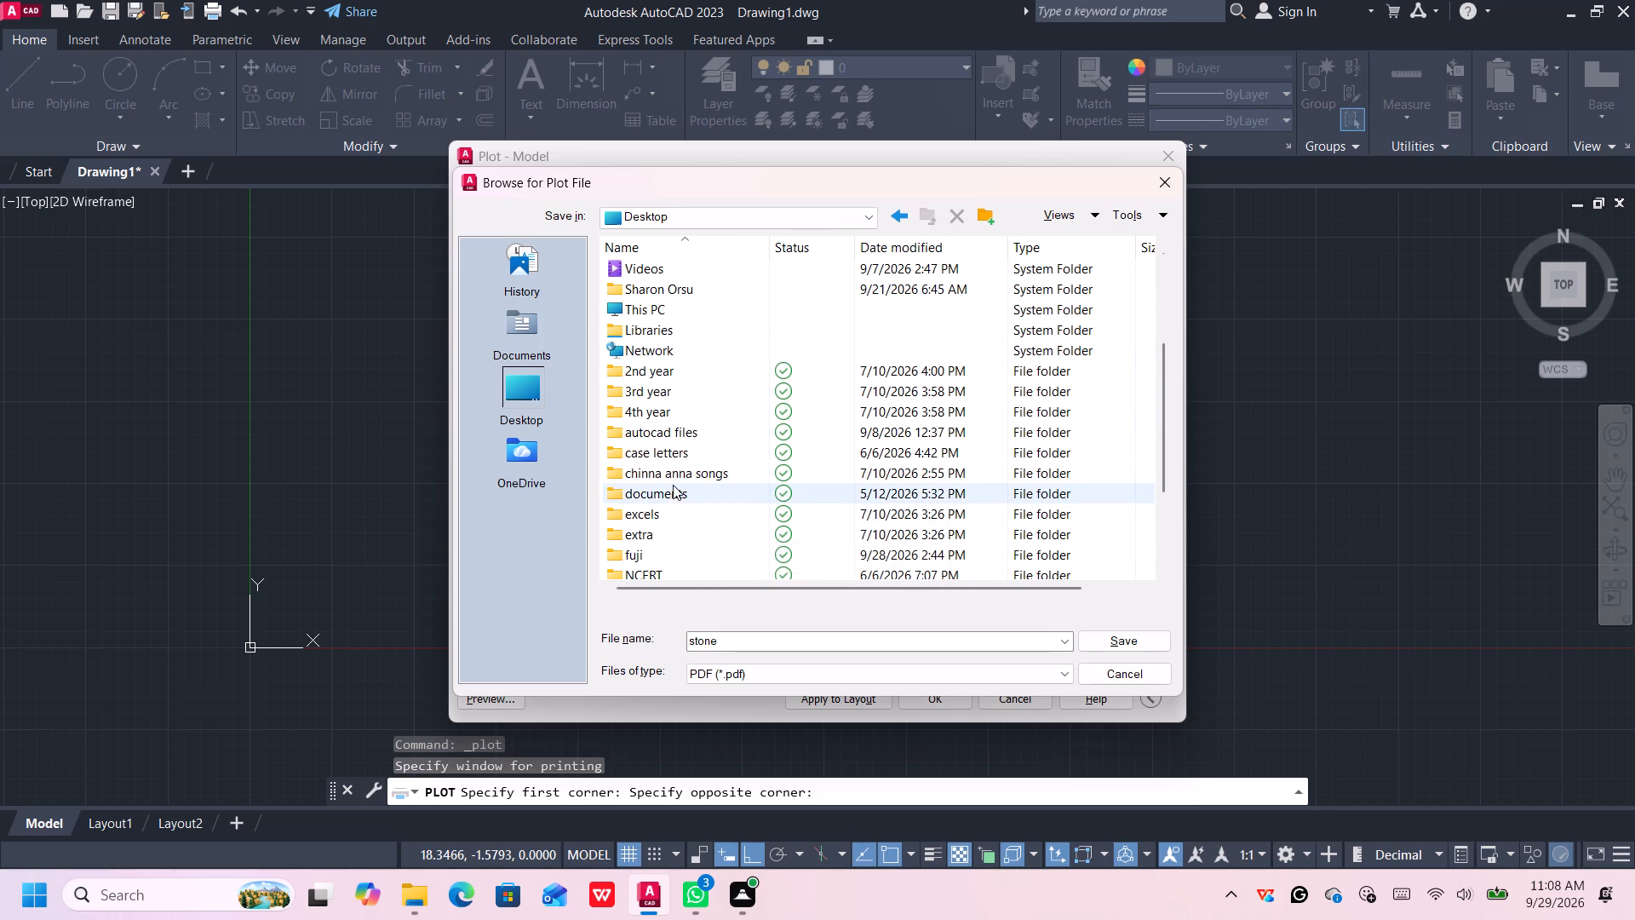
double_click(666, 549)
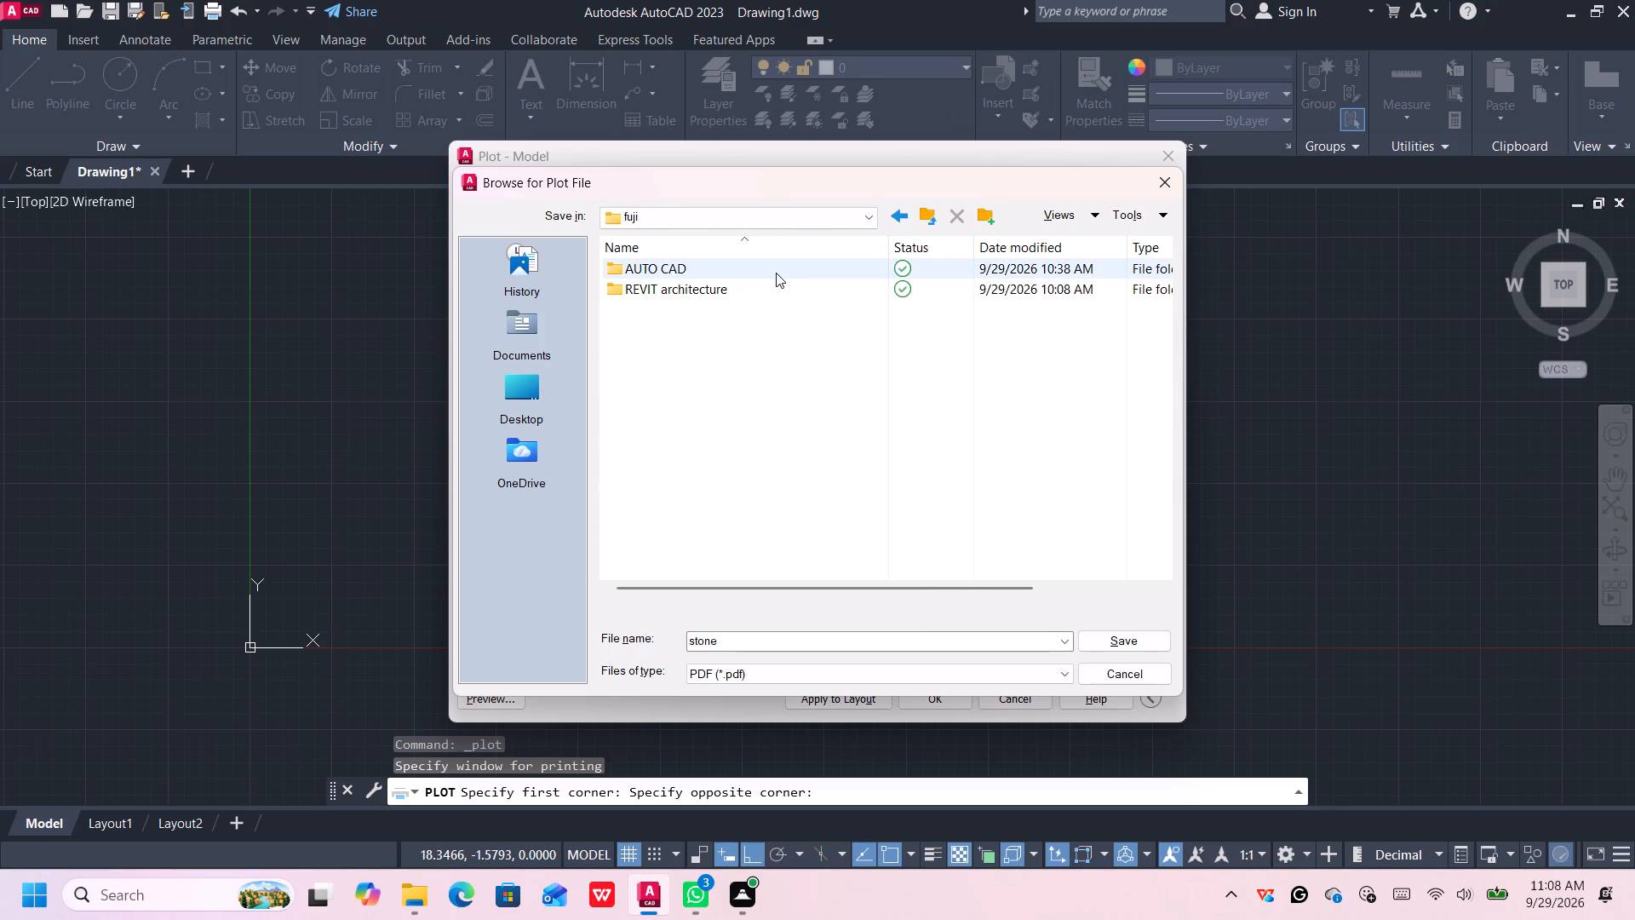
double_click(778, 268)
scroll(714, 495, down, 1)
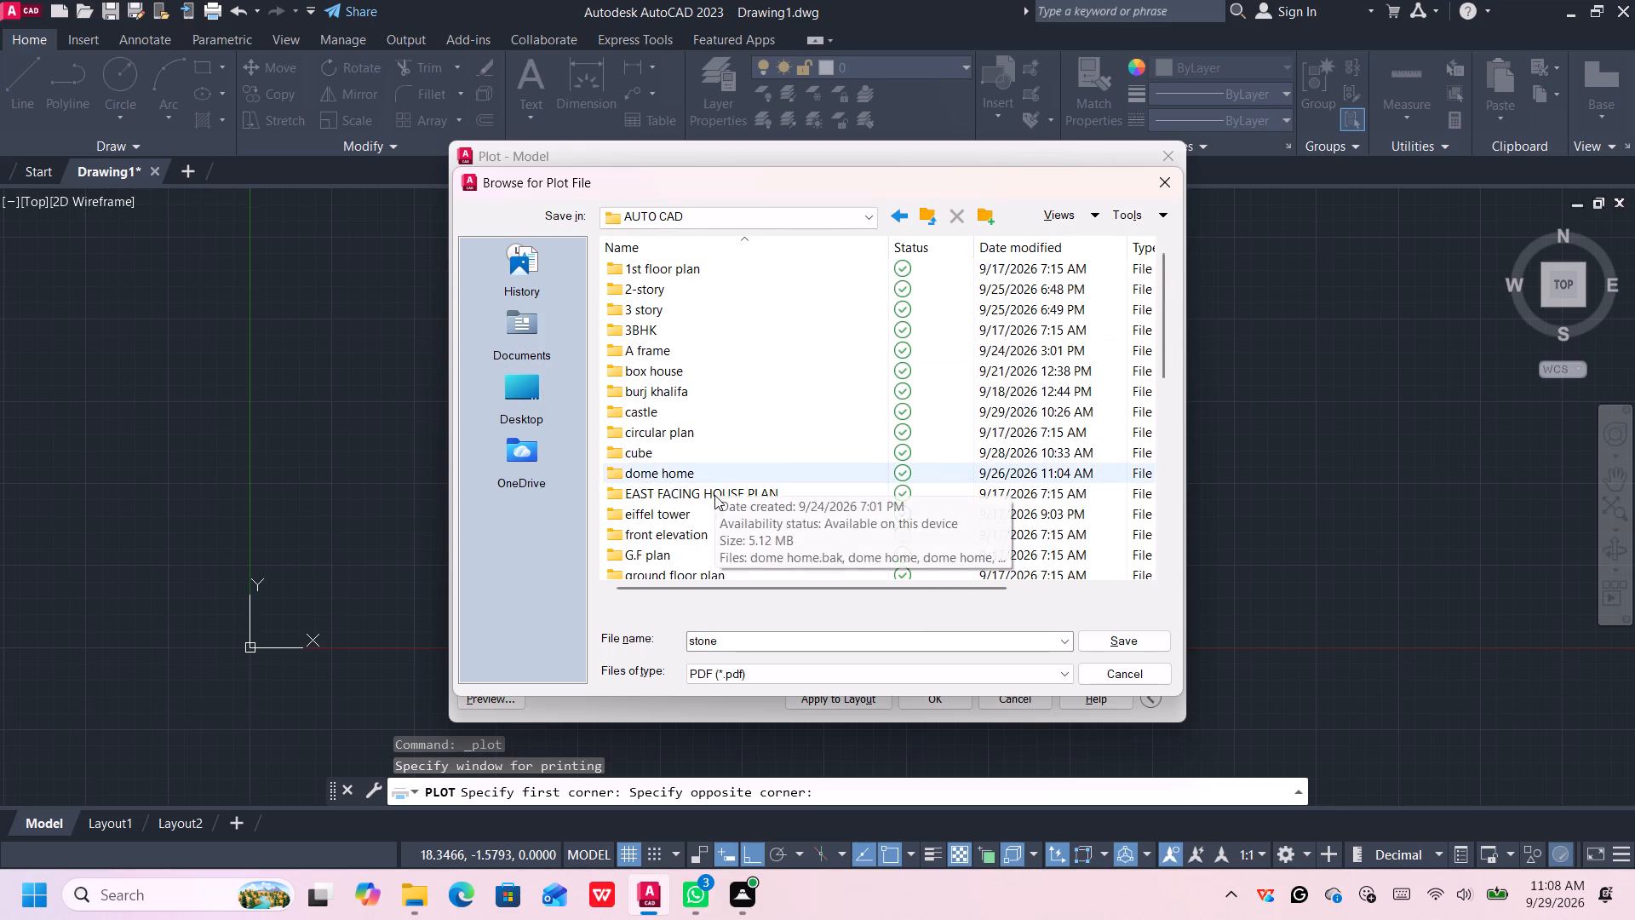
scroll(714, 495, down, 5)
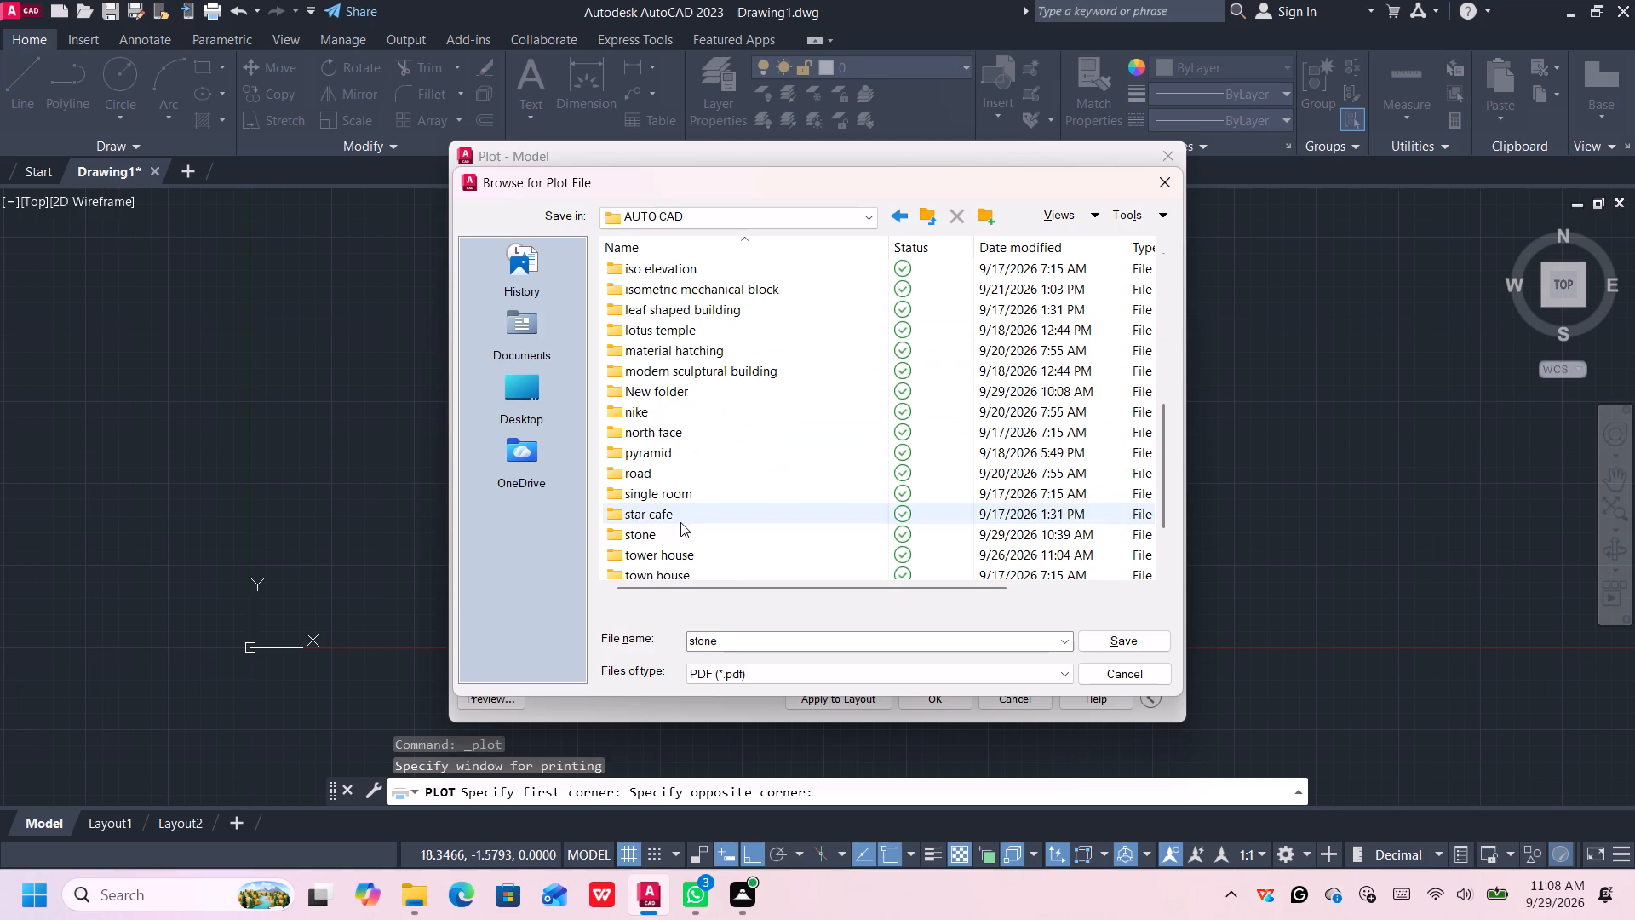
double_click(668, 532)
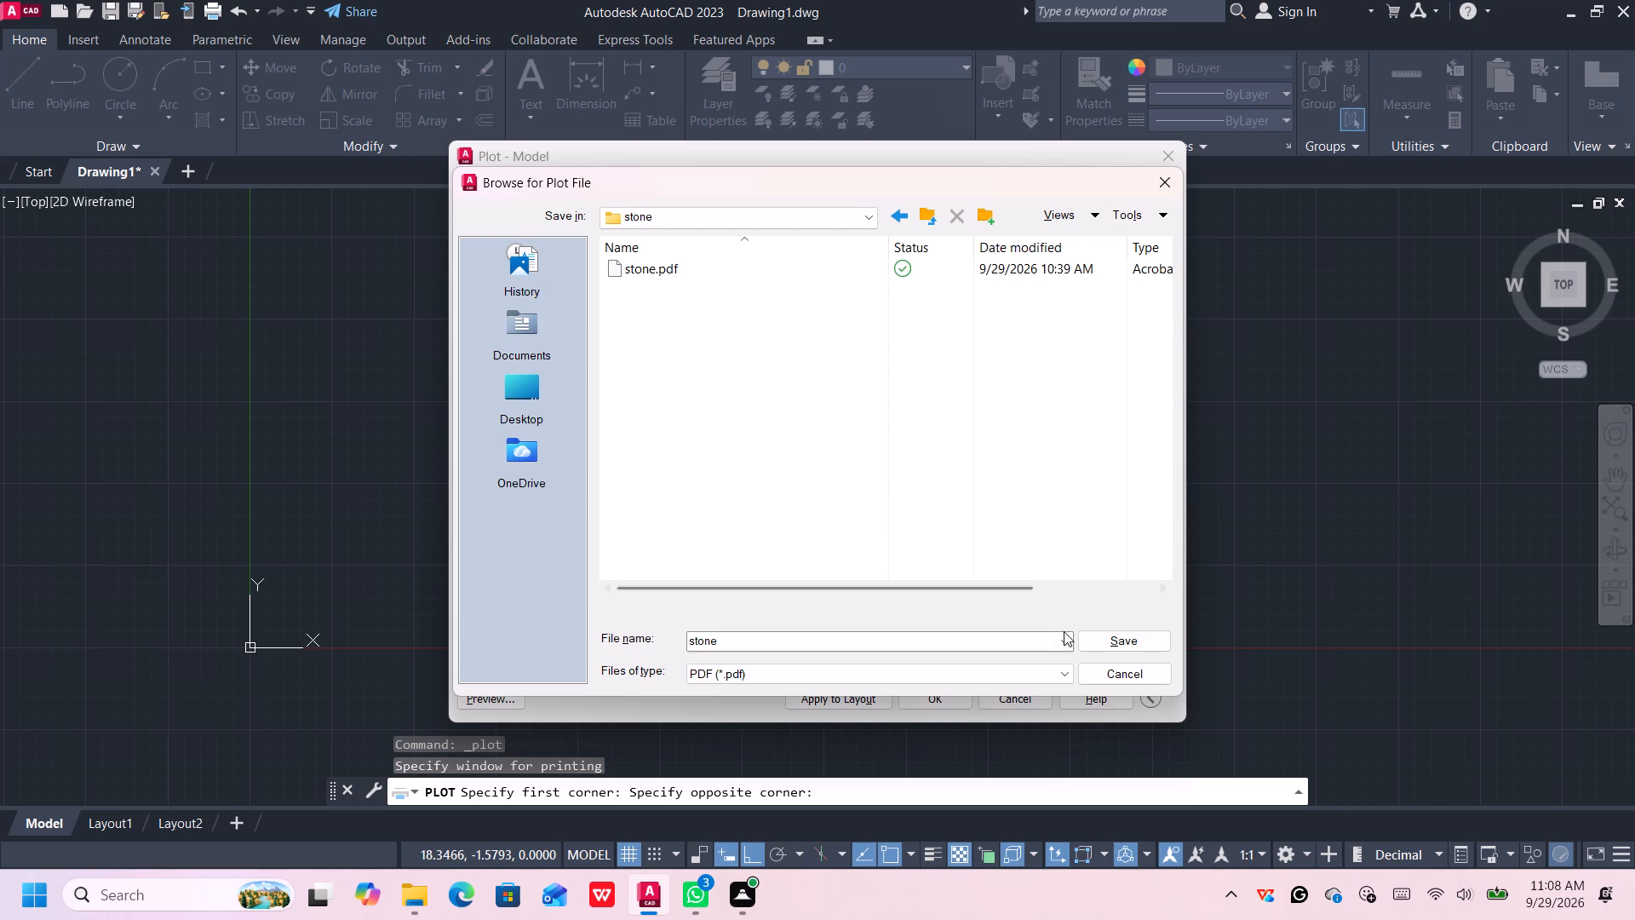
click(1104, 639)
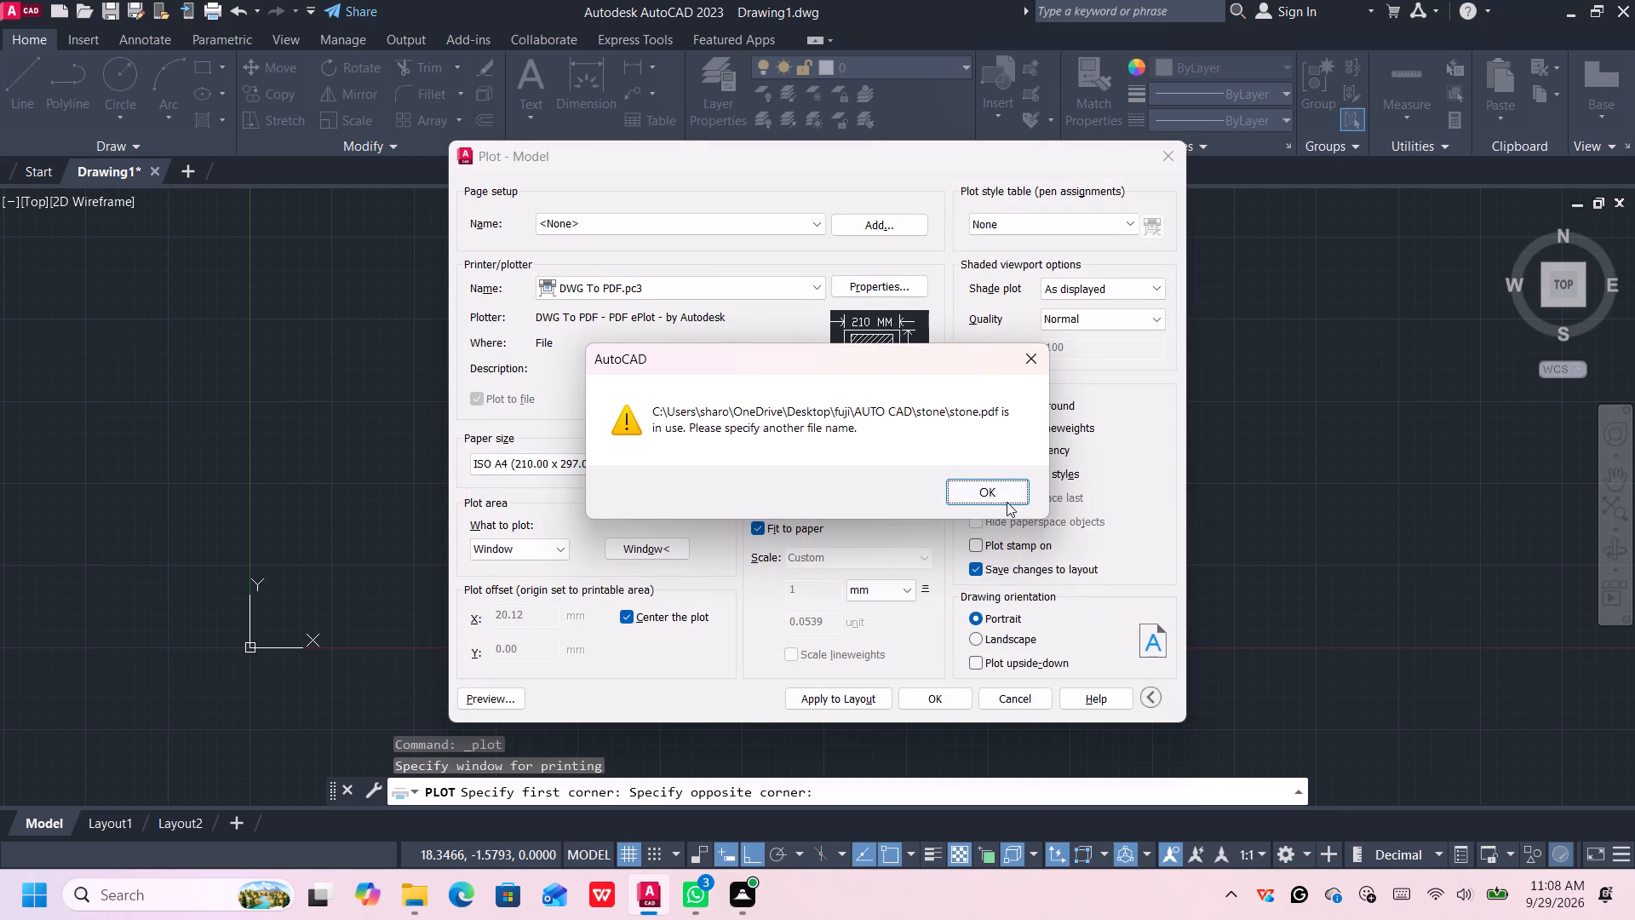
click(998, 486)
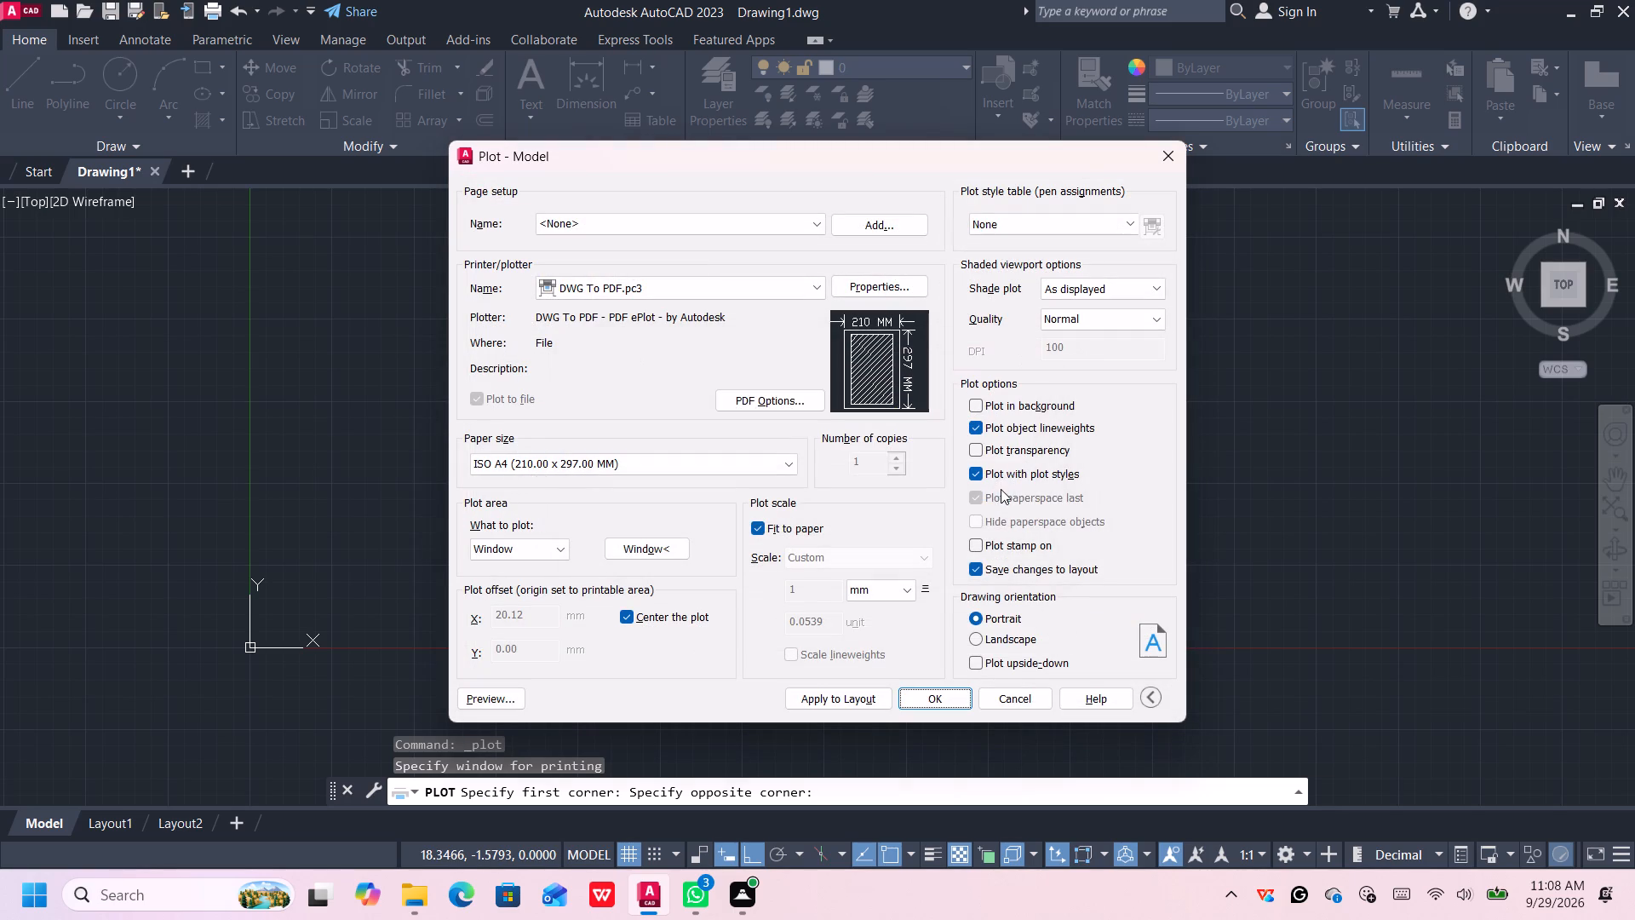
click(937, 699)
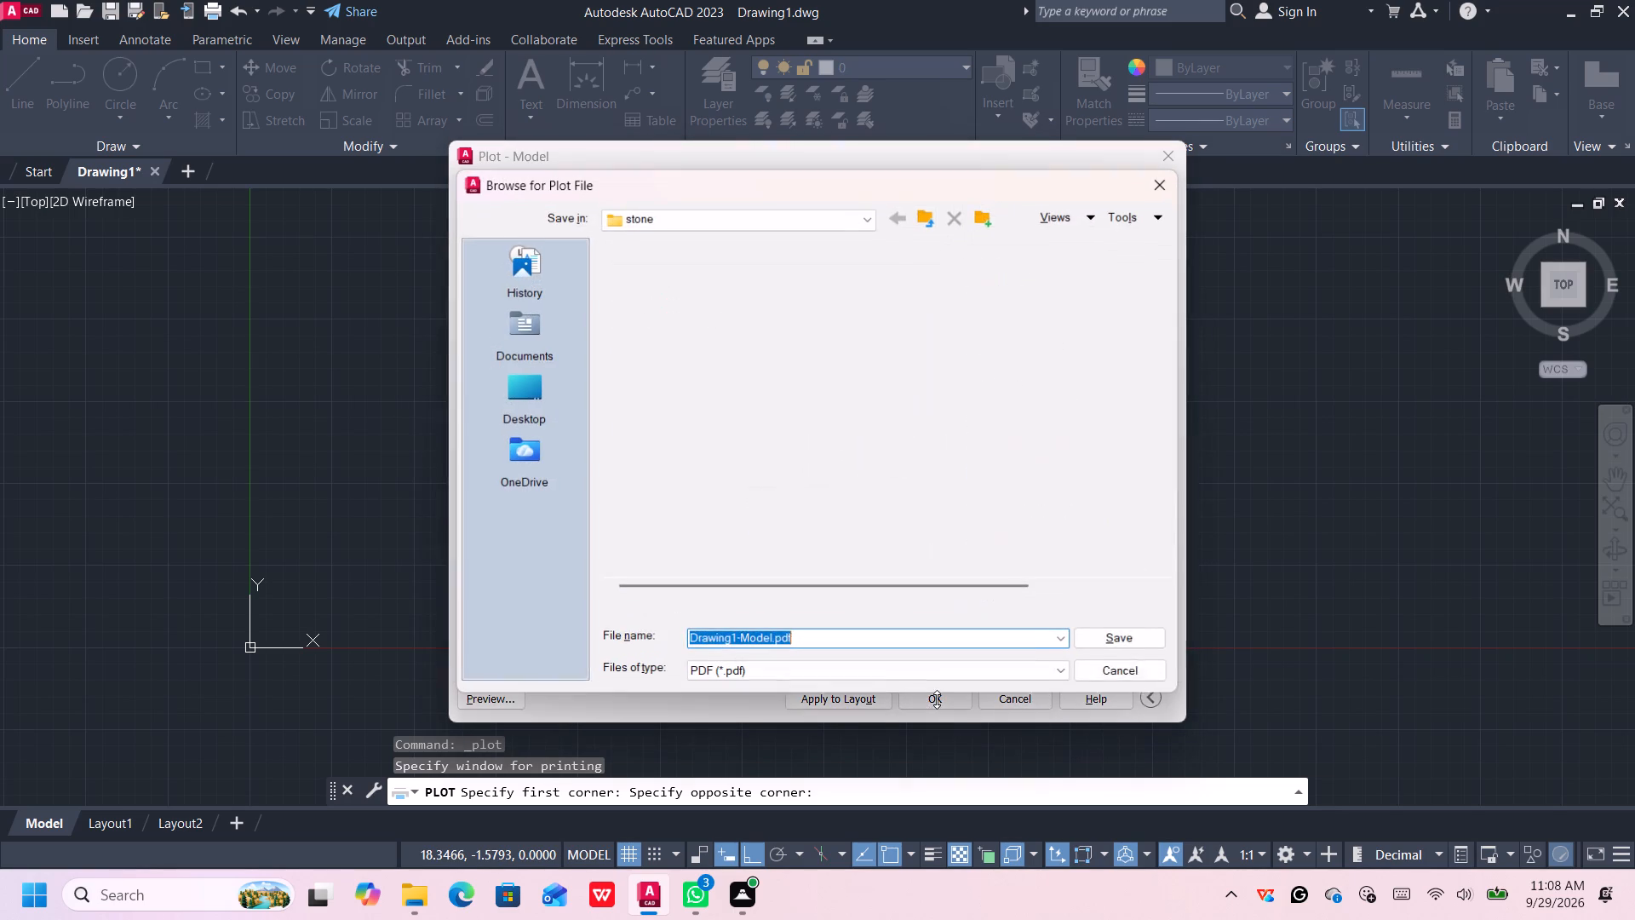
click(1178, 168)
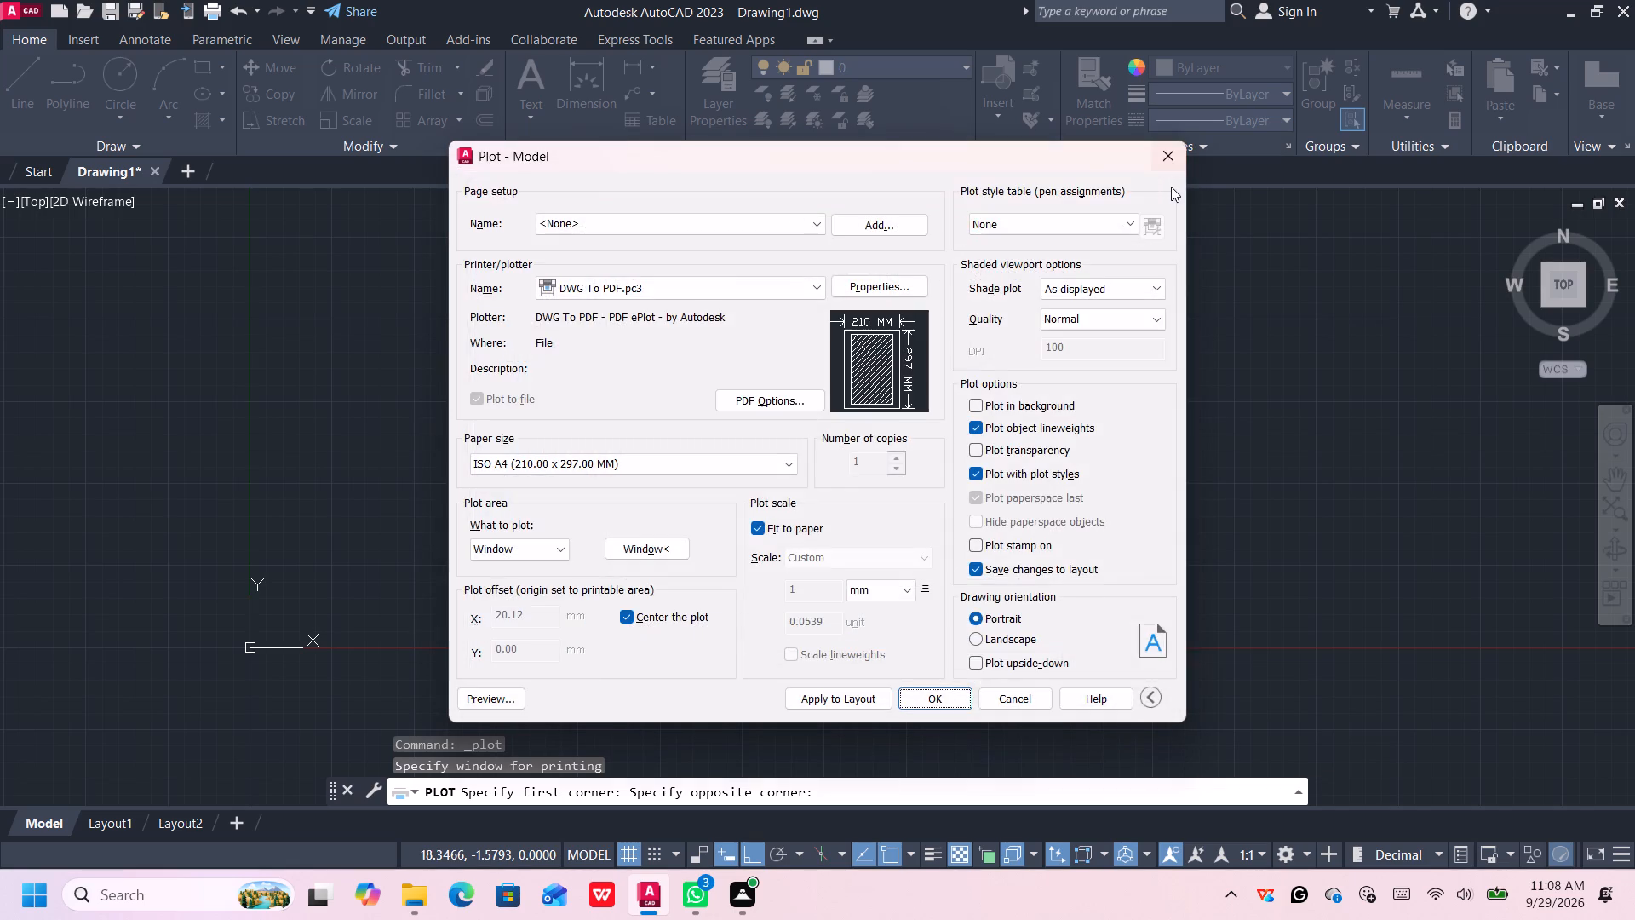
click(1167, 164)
Save the baluster drawing as stone in the AutoCAD 2018 Drawing format in Desktop > fuji > AUTO CAD > stone.
key(ctrl+s)
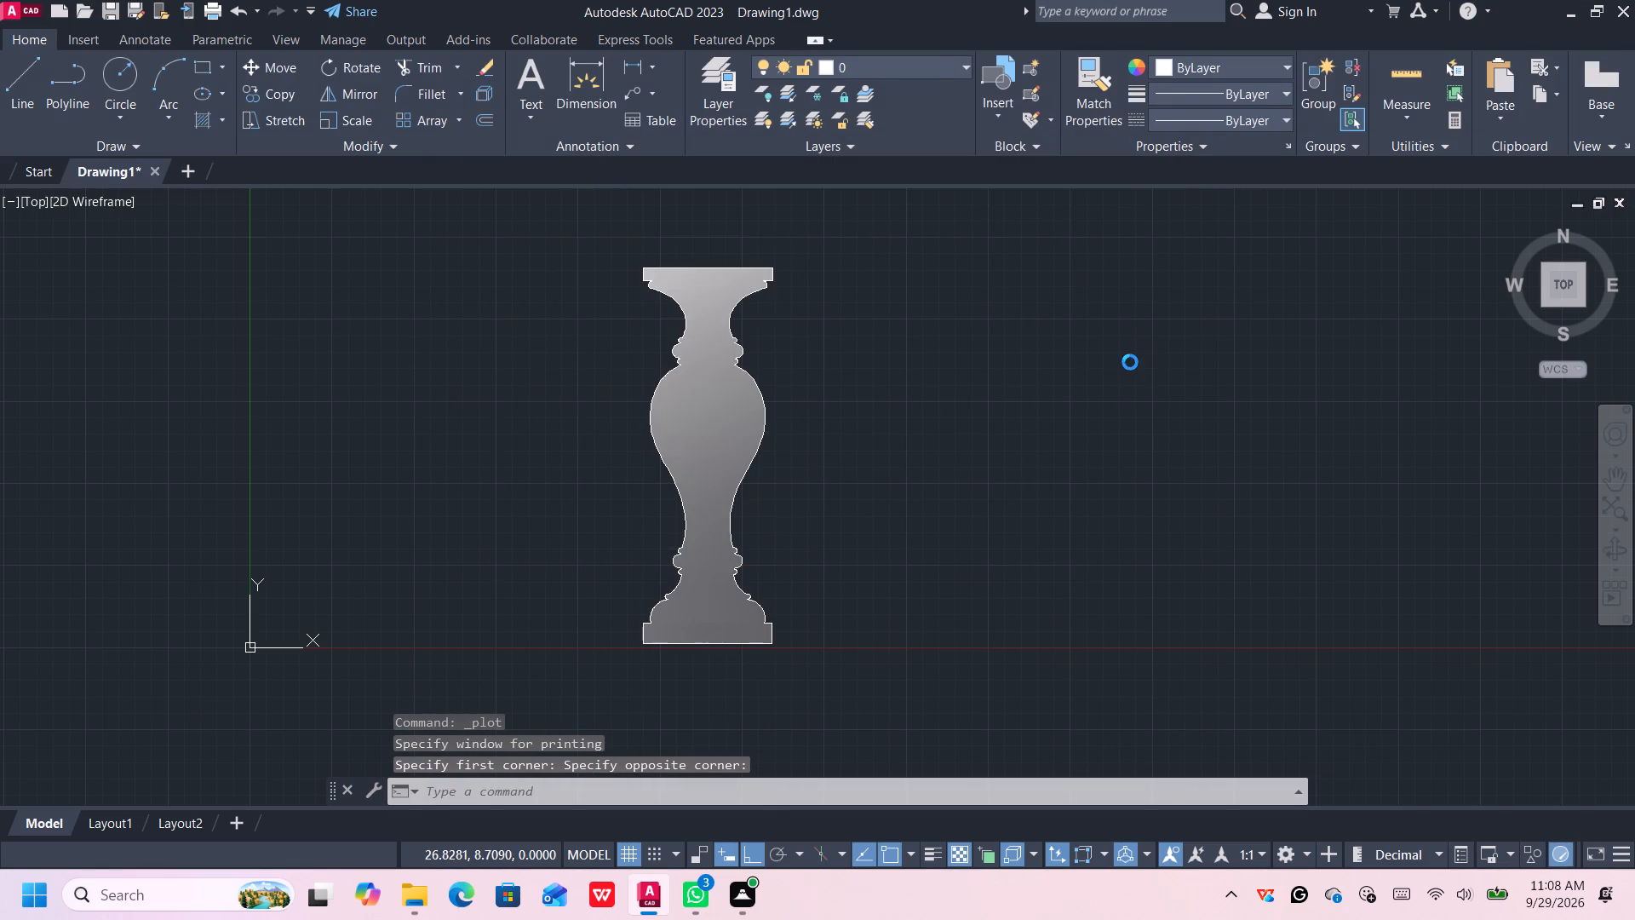
key(BackSpace)
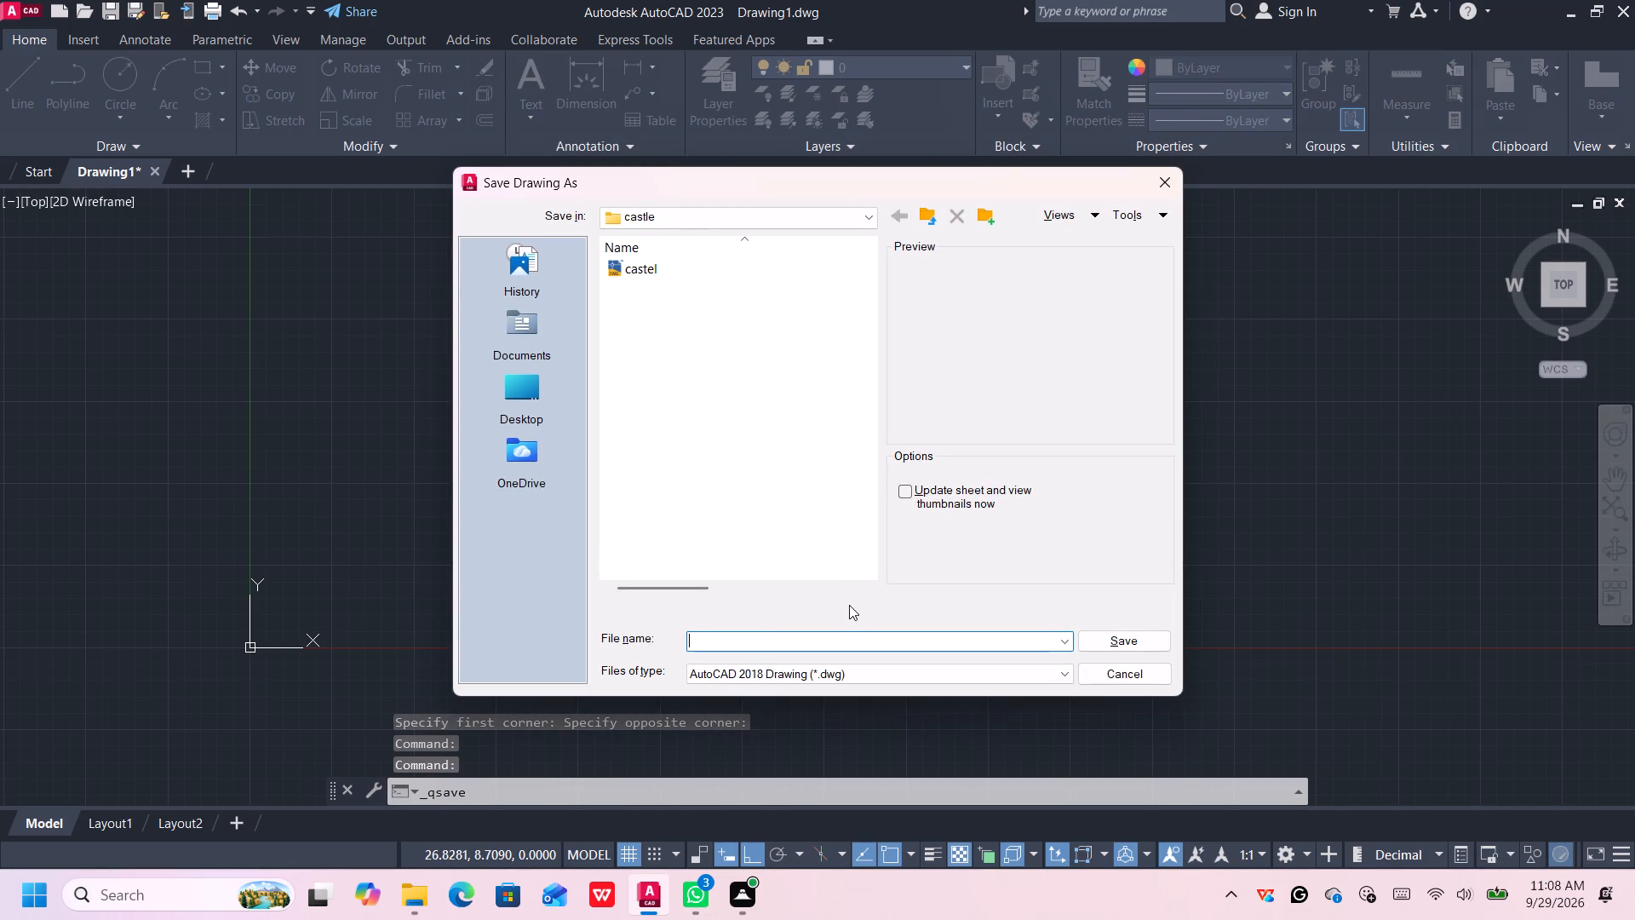
text(sto)
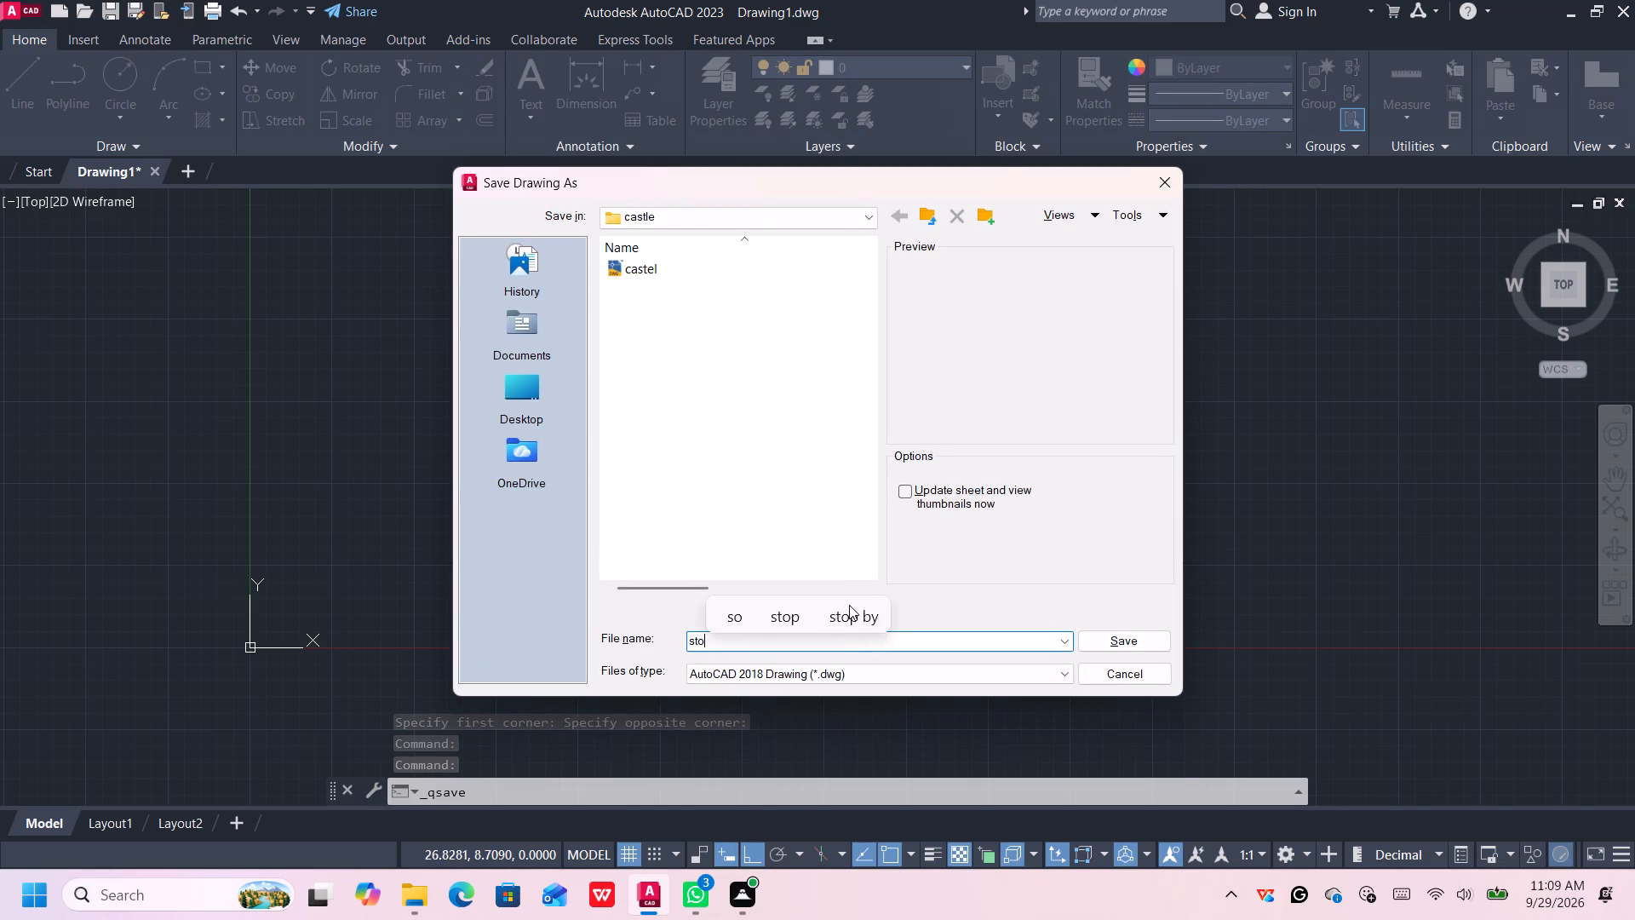
text(ne)
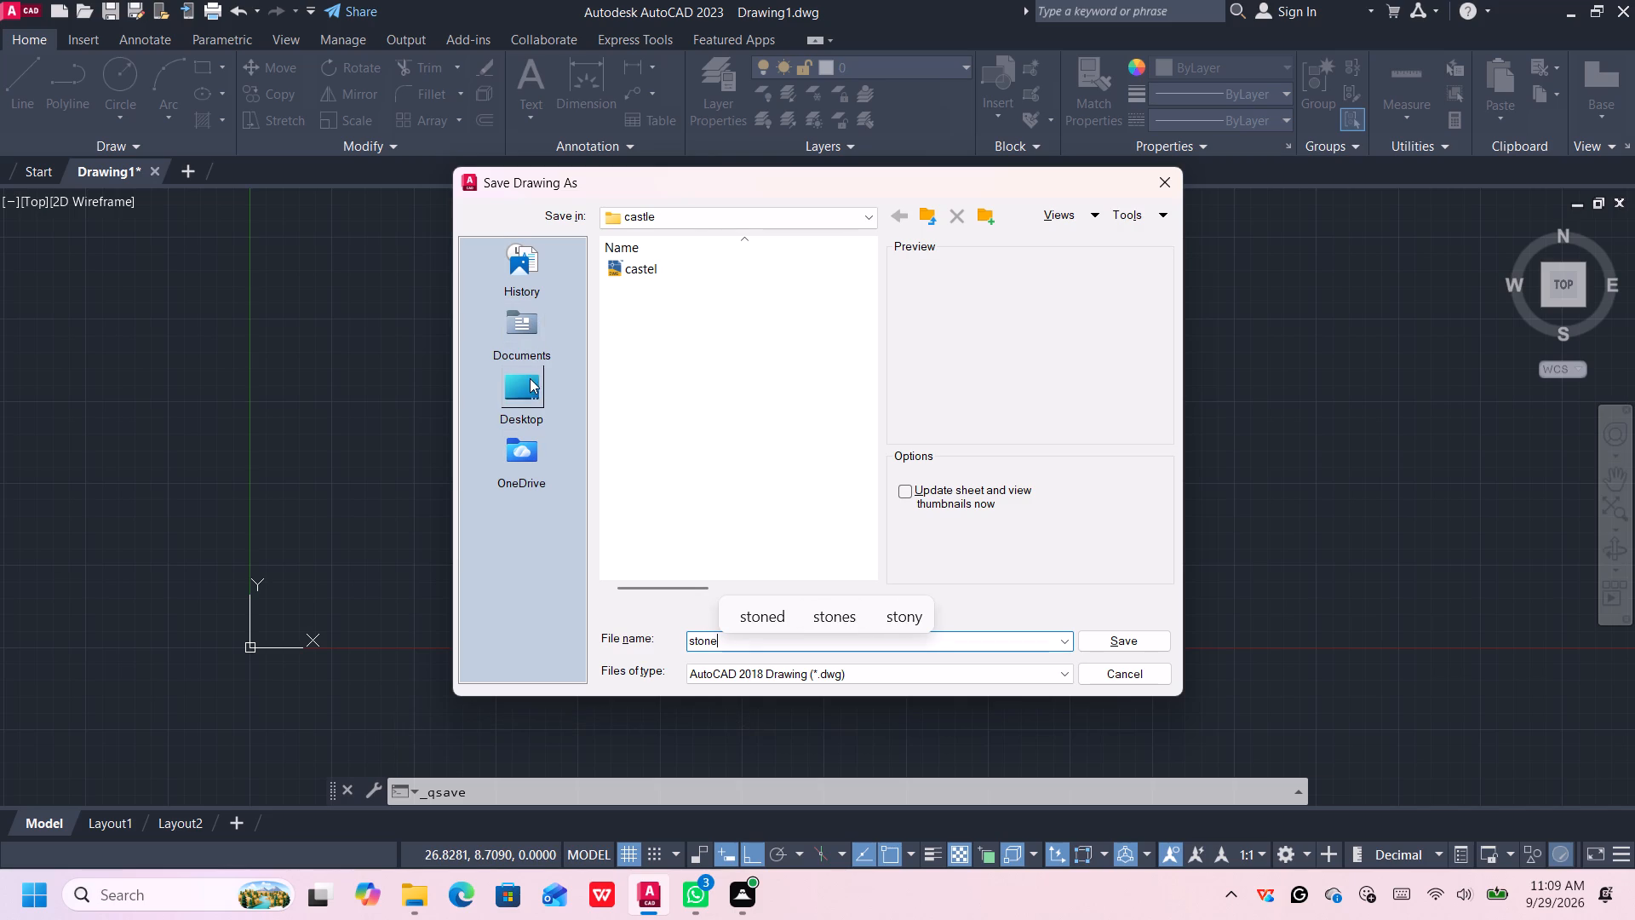
click(526, 386)
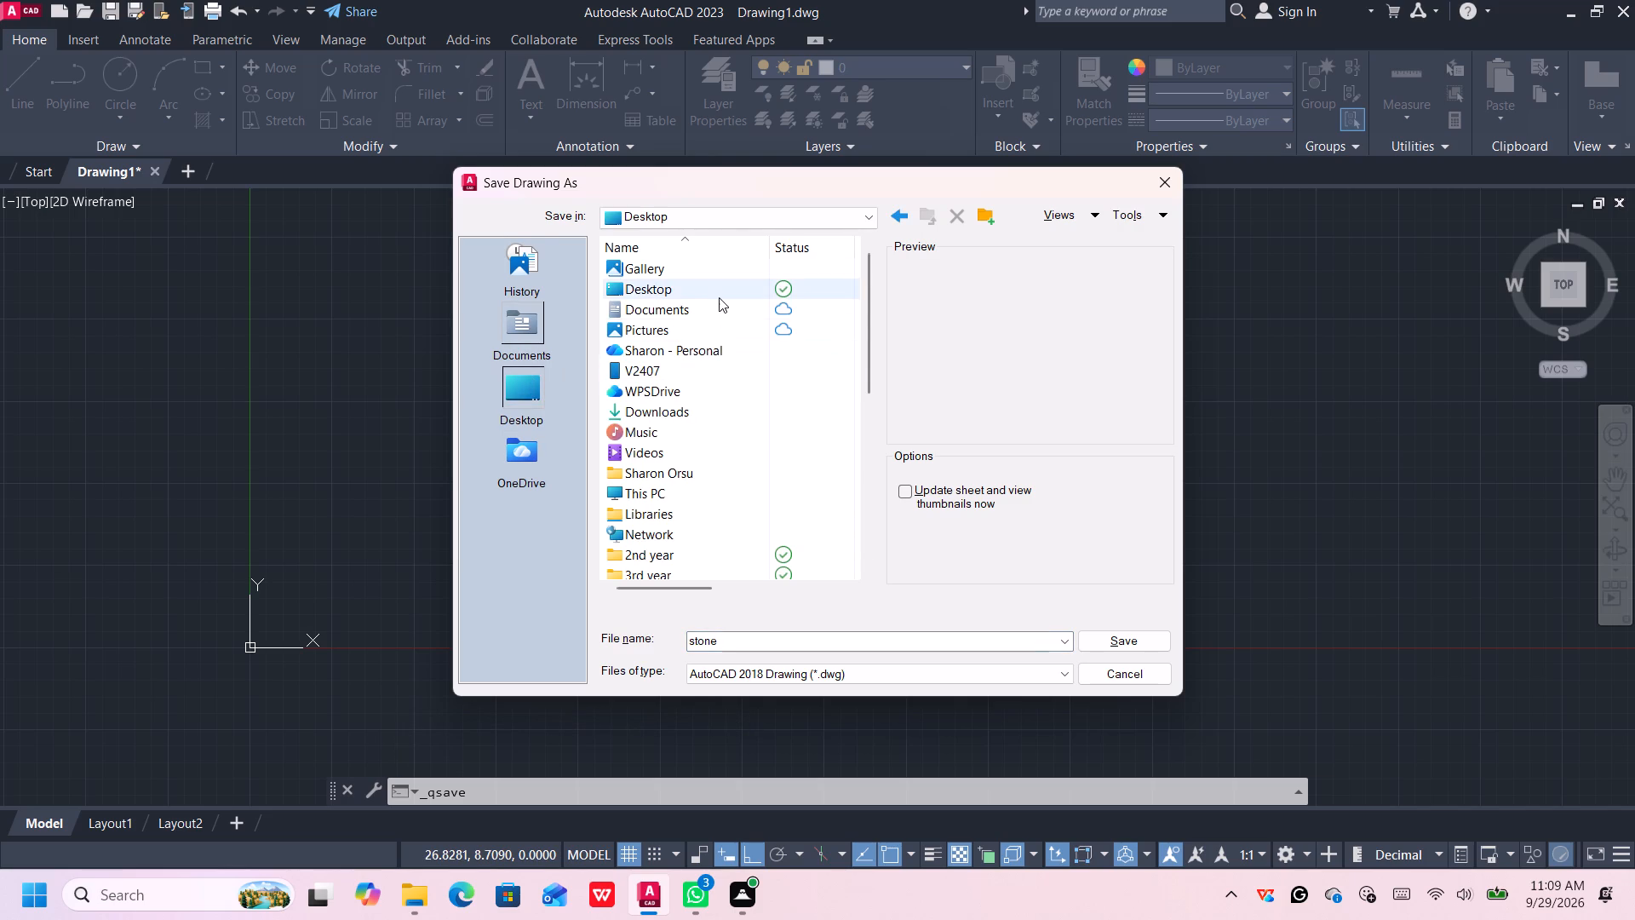
double_click(720, 293)
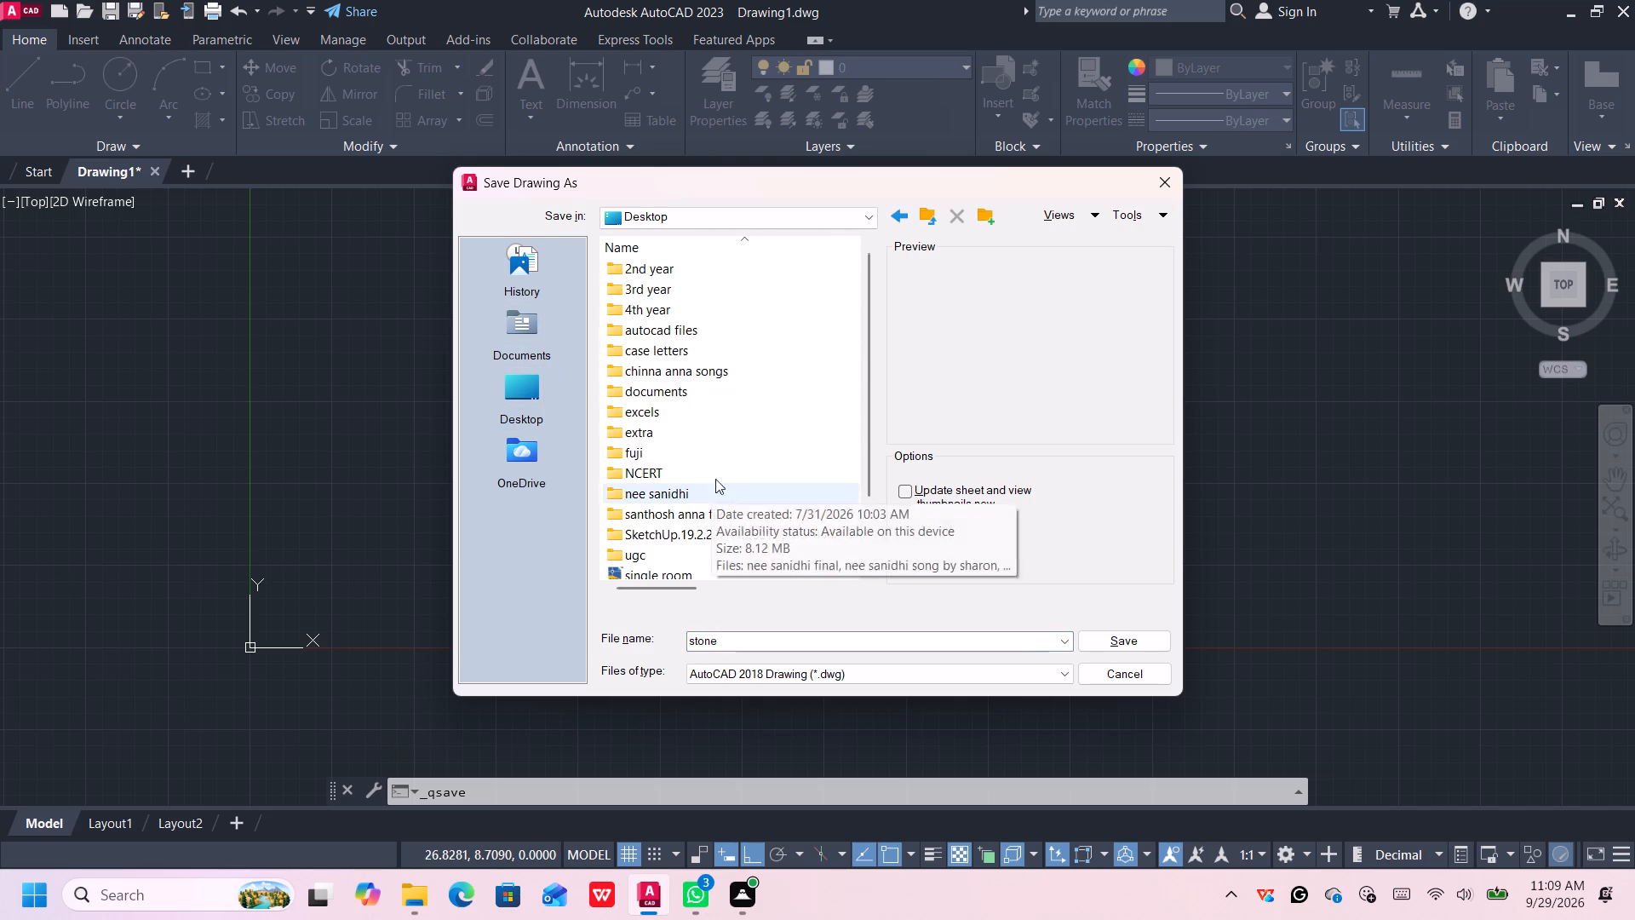
double_click(723, 455)
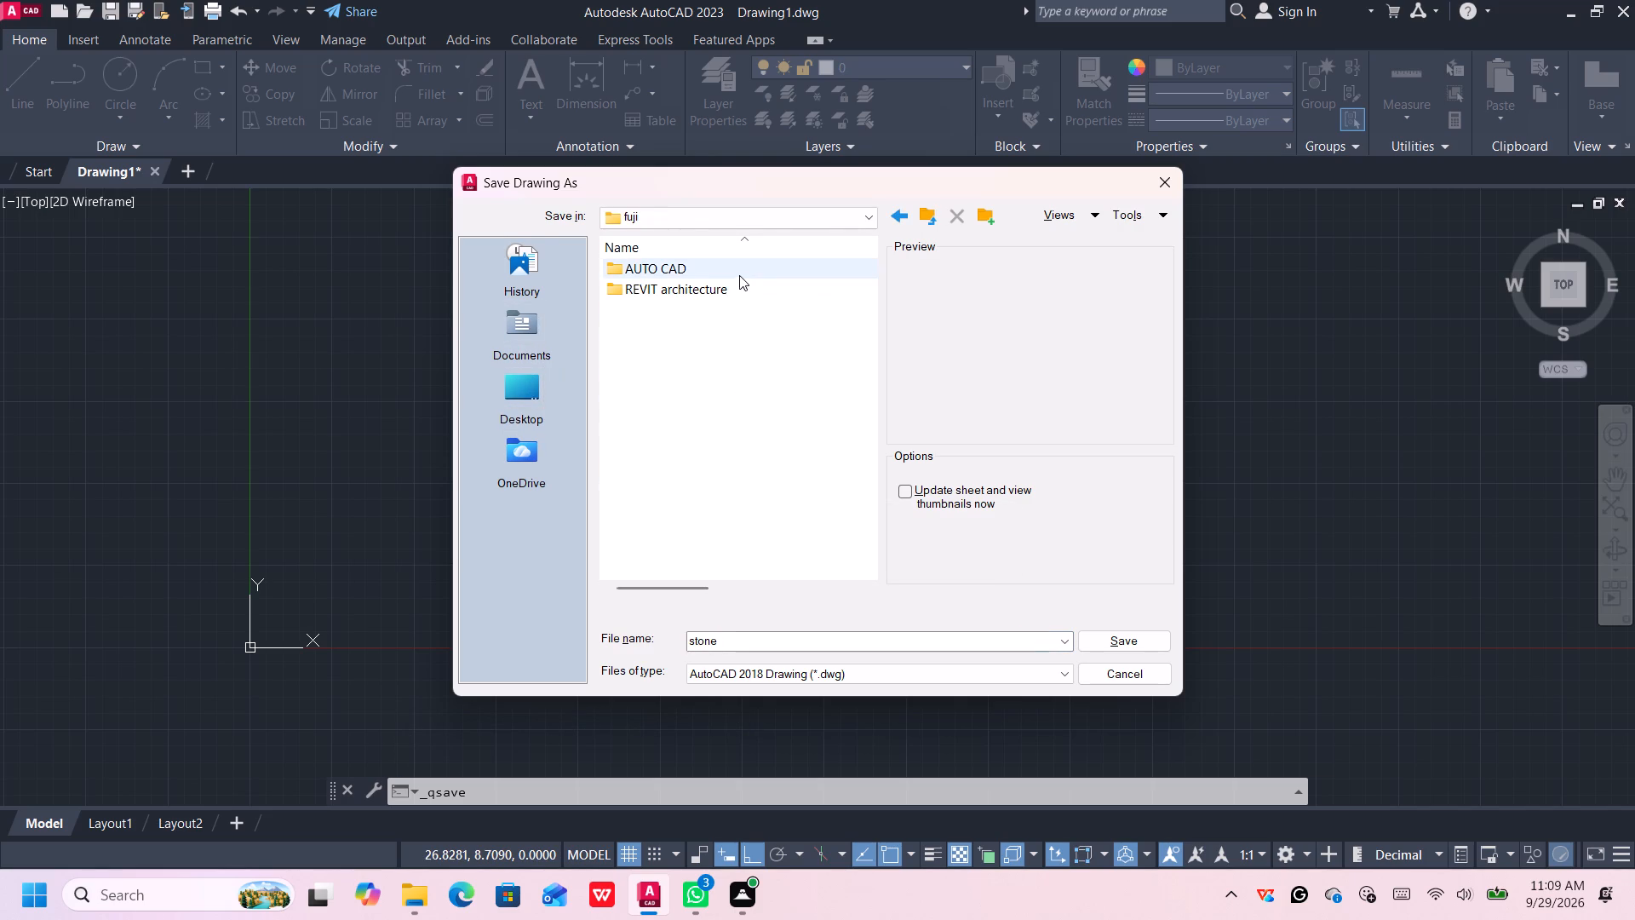
double_click(746, 268)
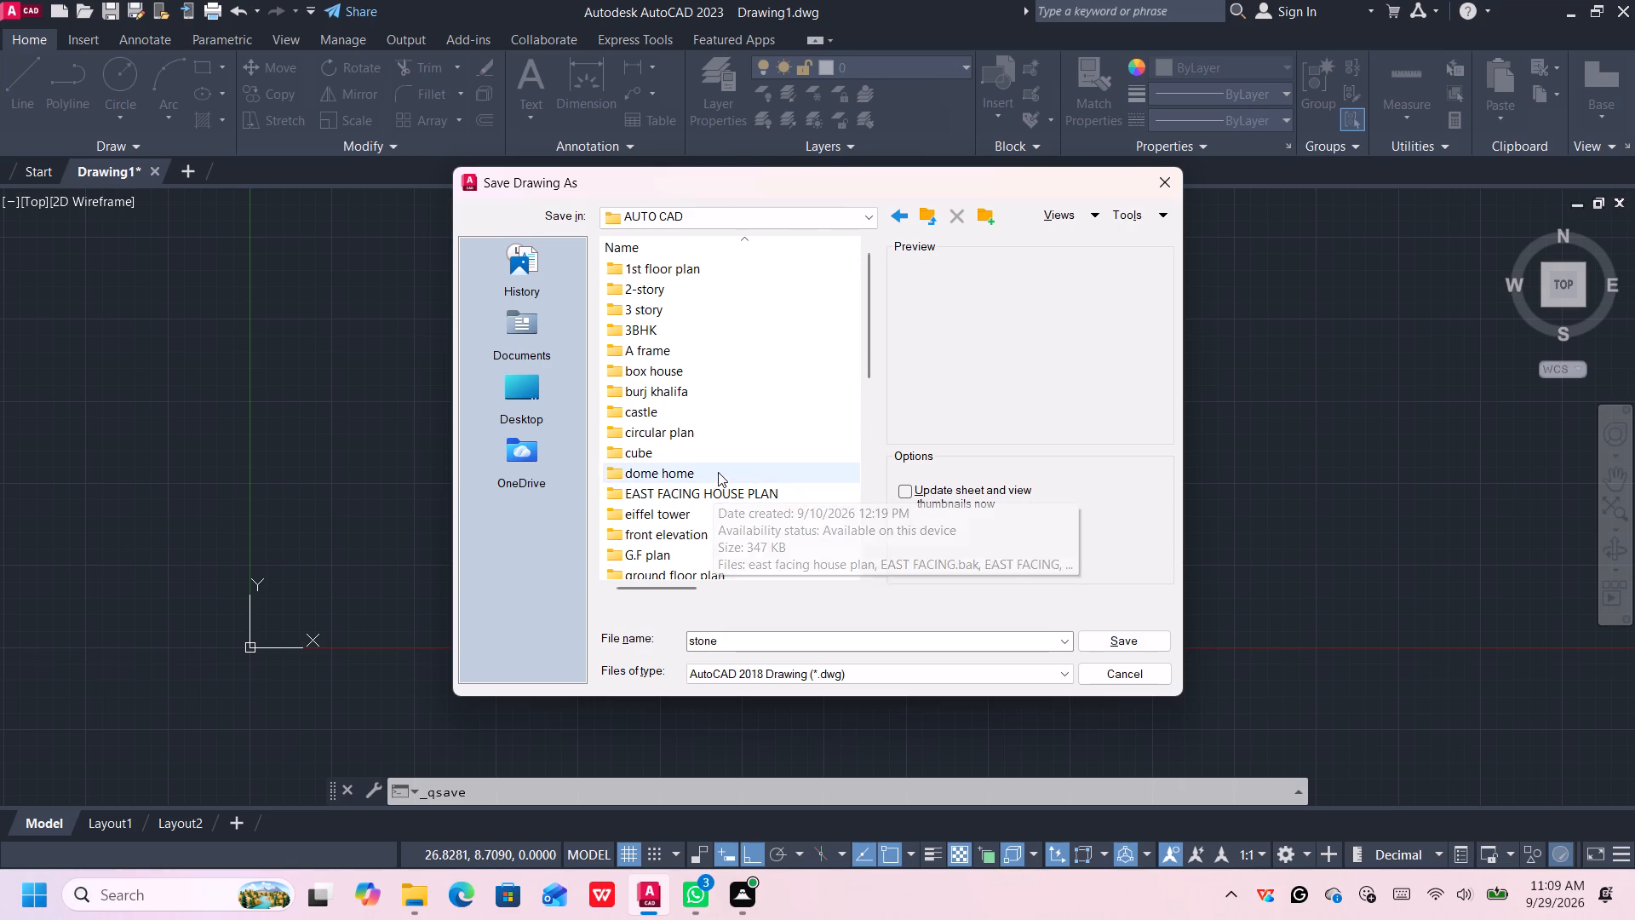
scroll(704, 501, down, 4)
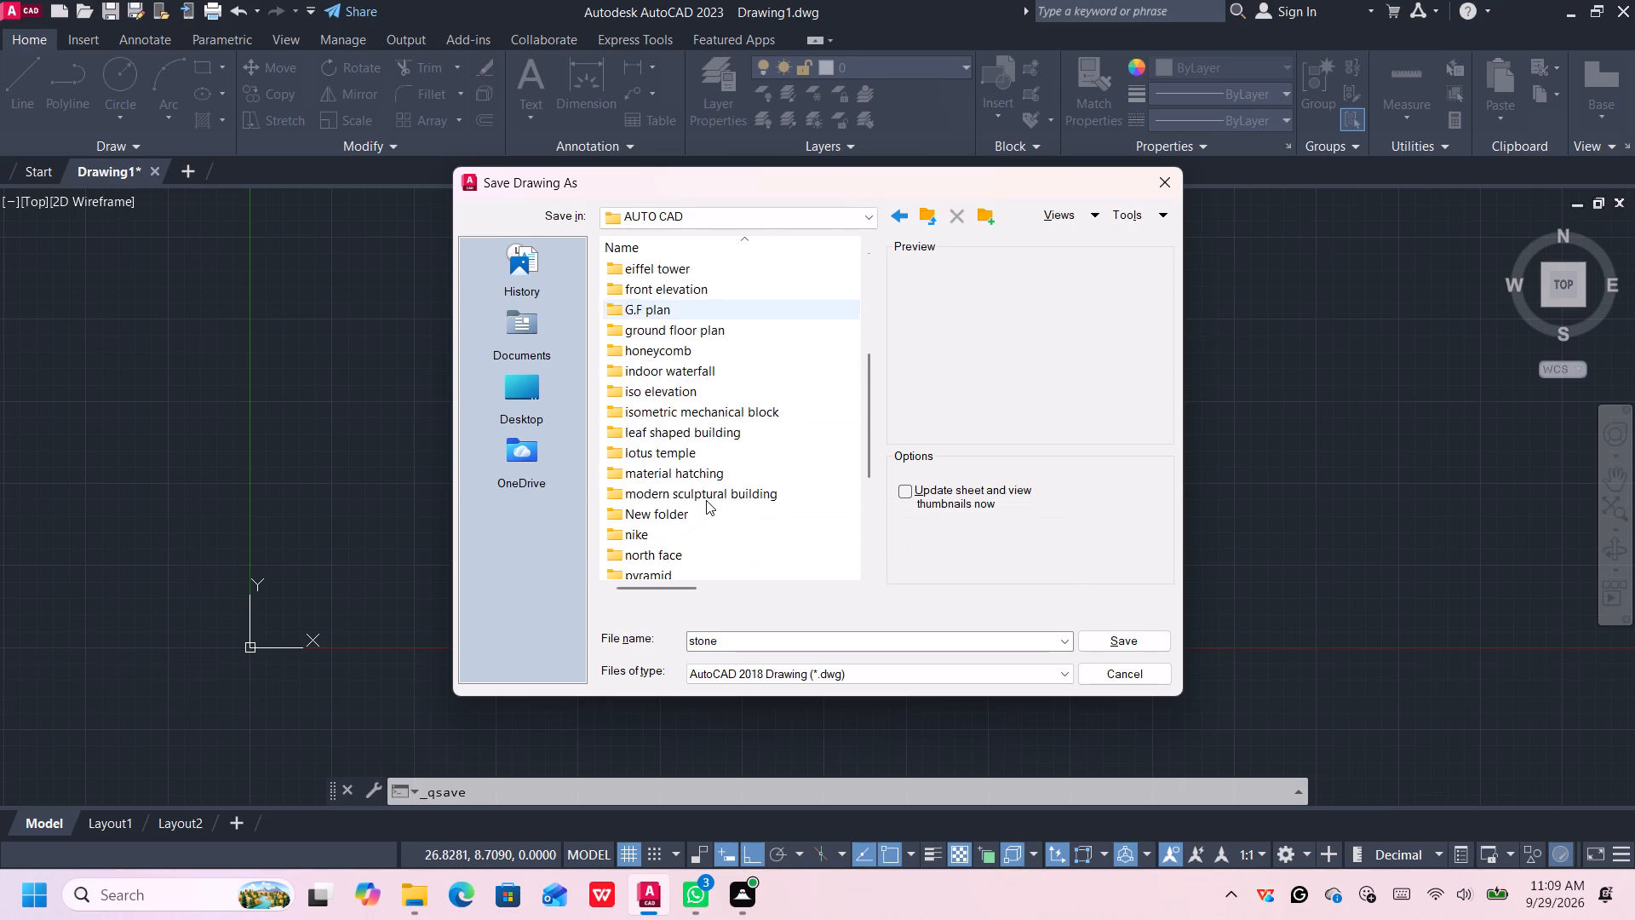
scroll(706, 500, down, 2)
scroll(706, 500, up, 1)
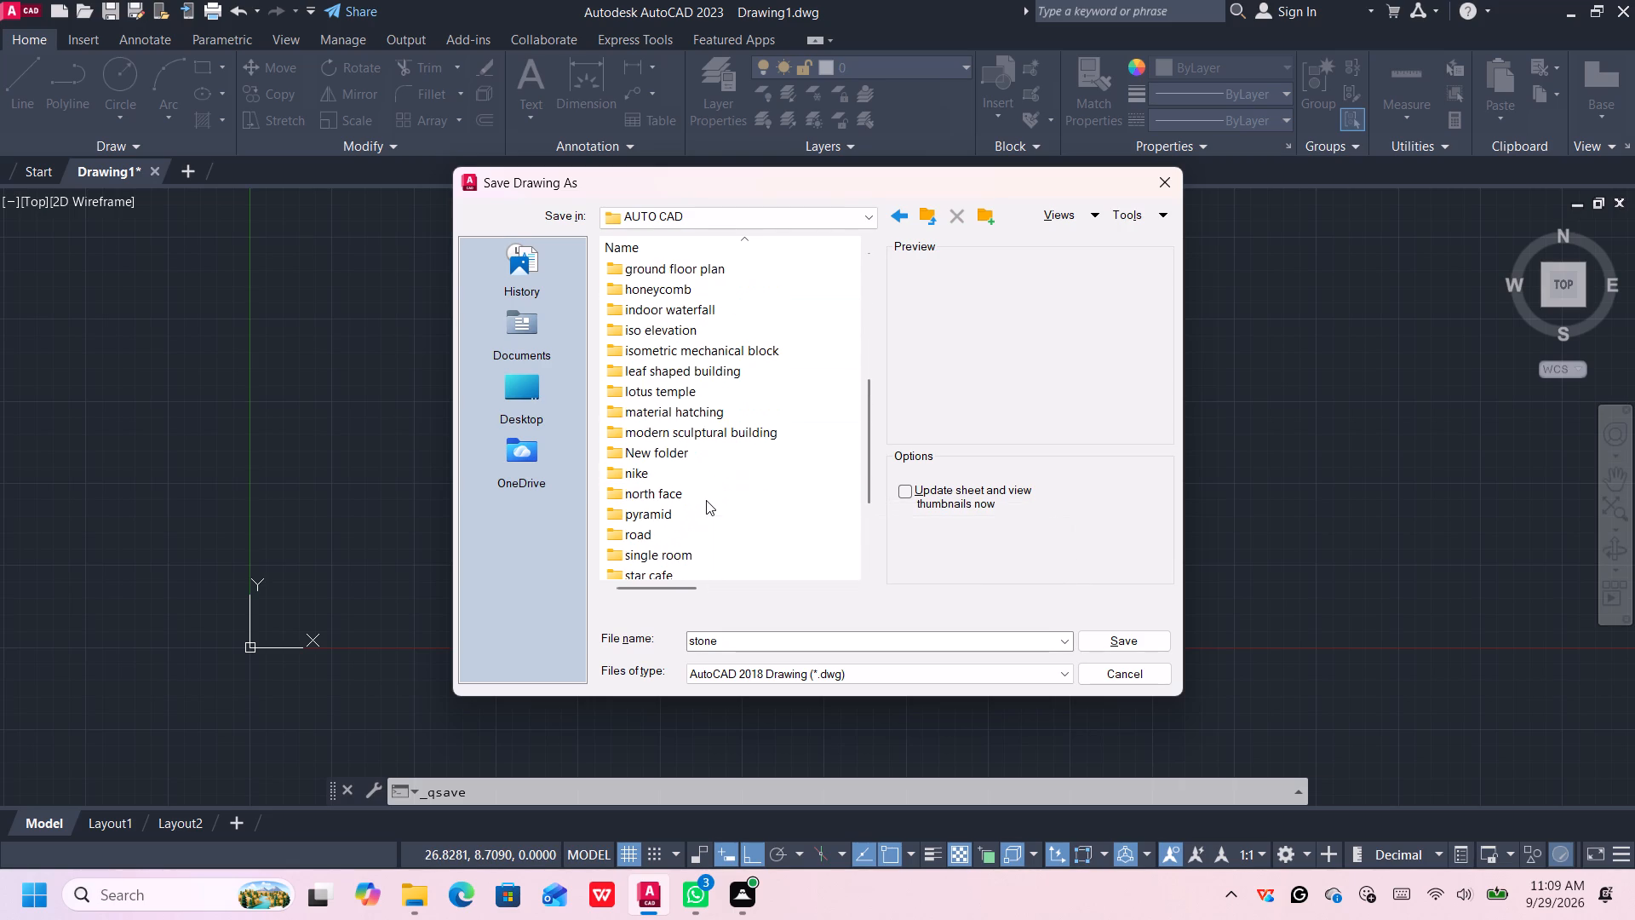
scroll(706, 500, up, 1)
scroll(706, 500, down, 3)
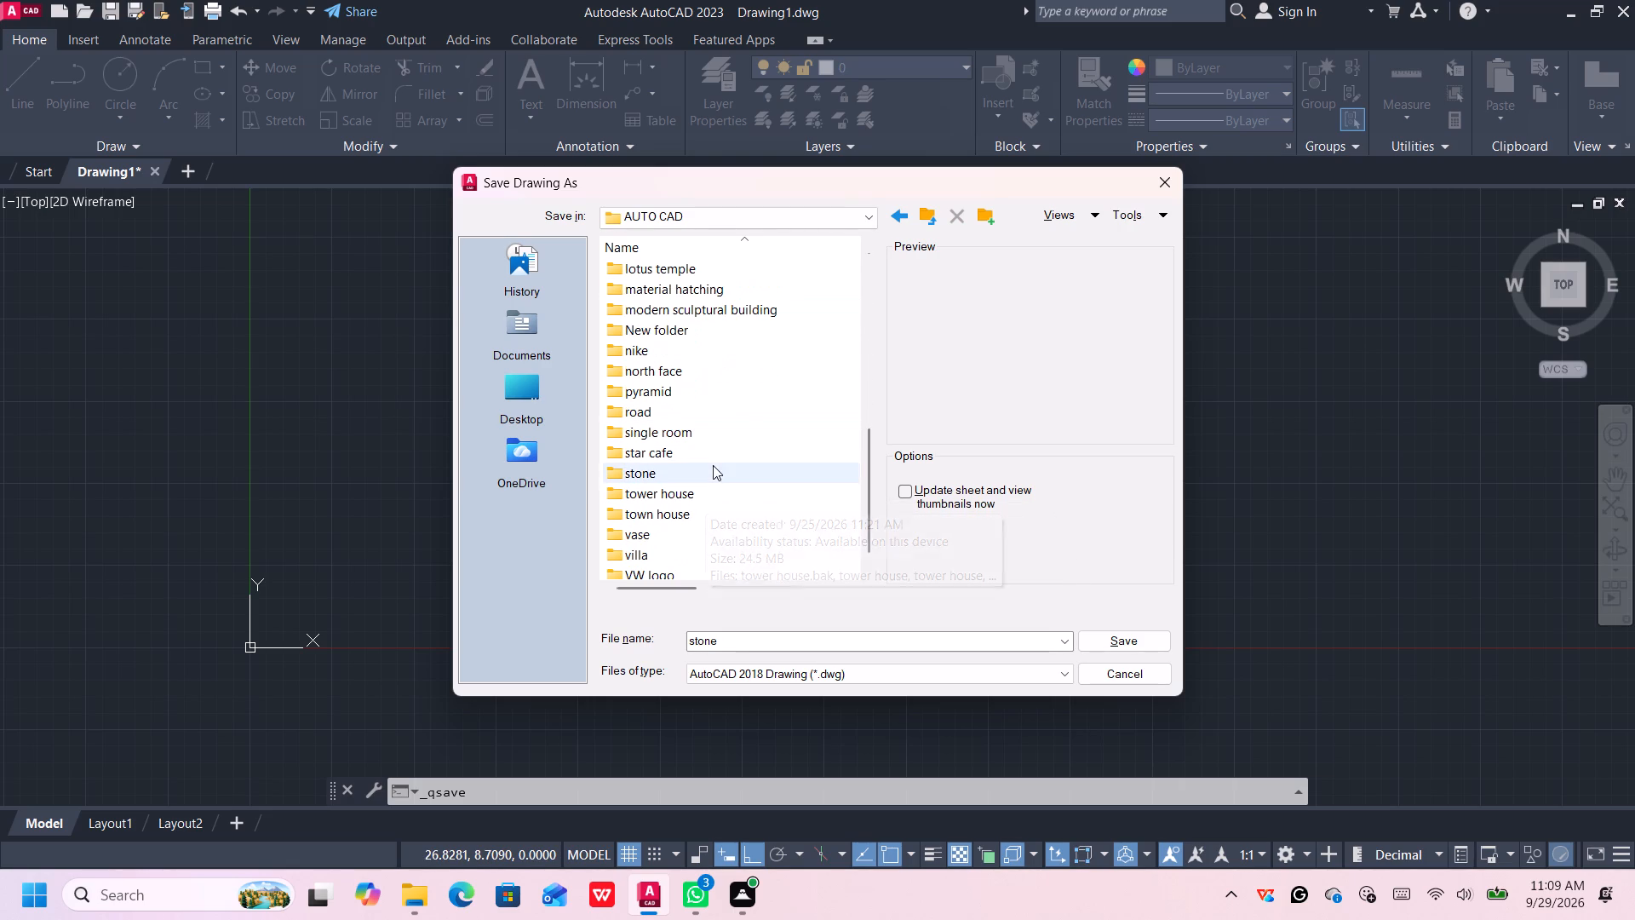
double_click(712, 471)
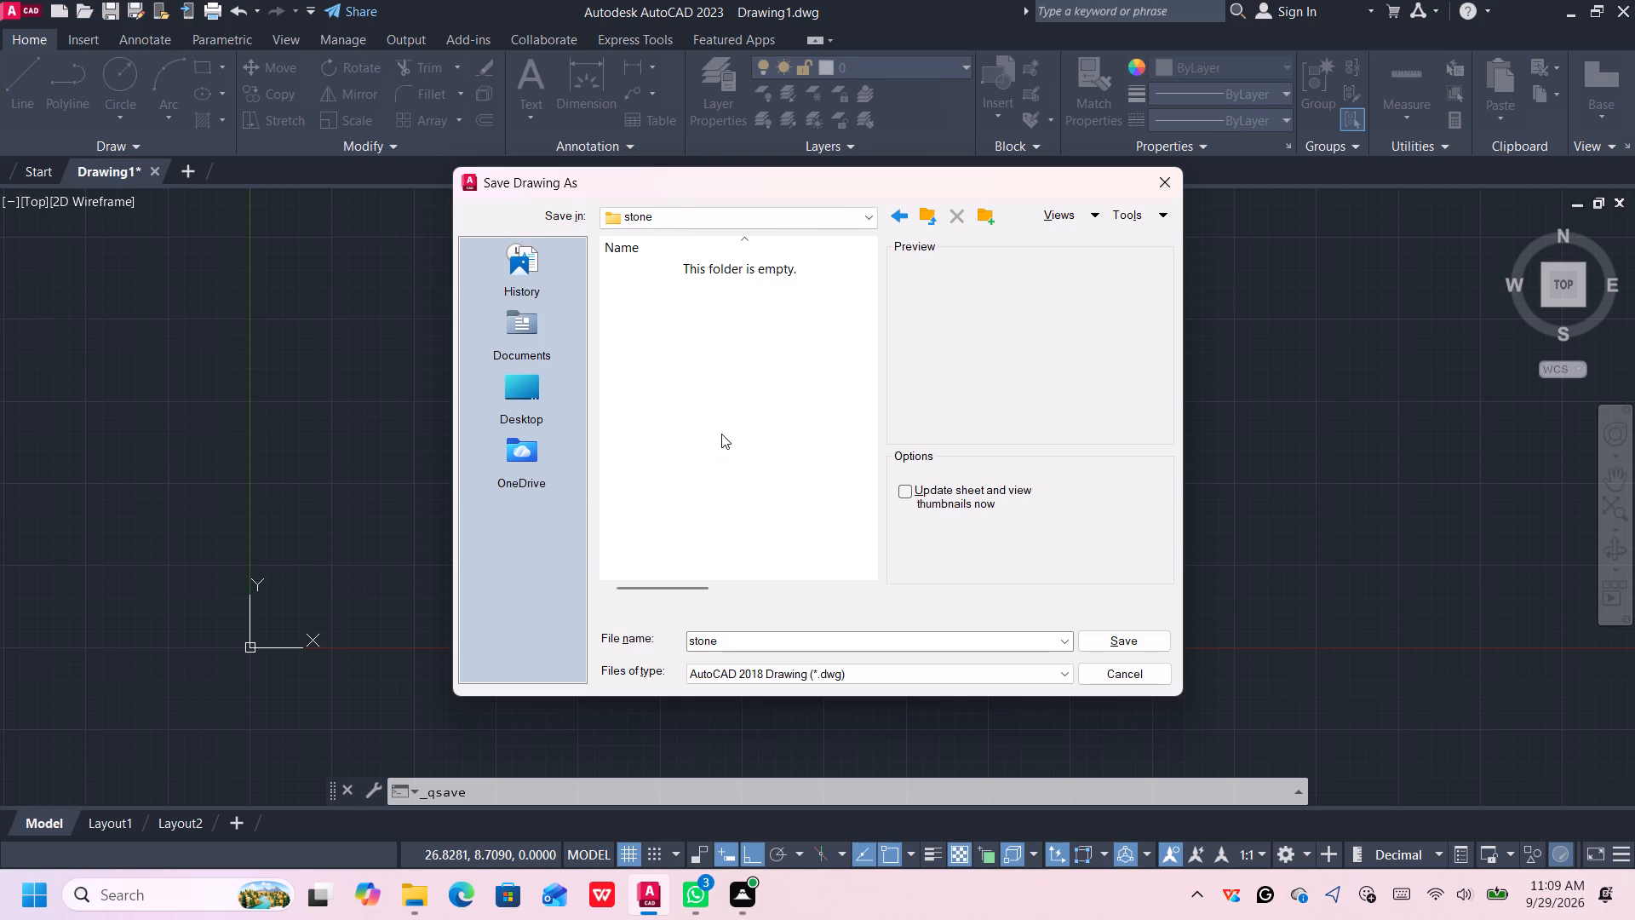
click(1144, 641)
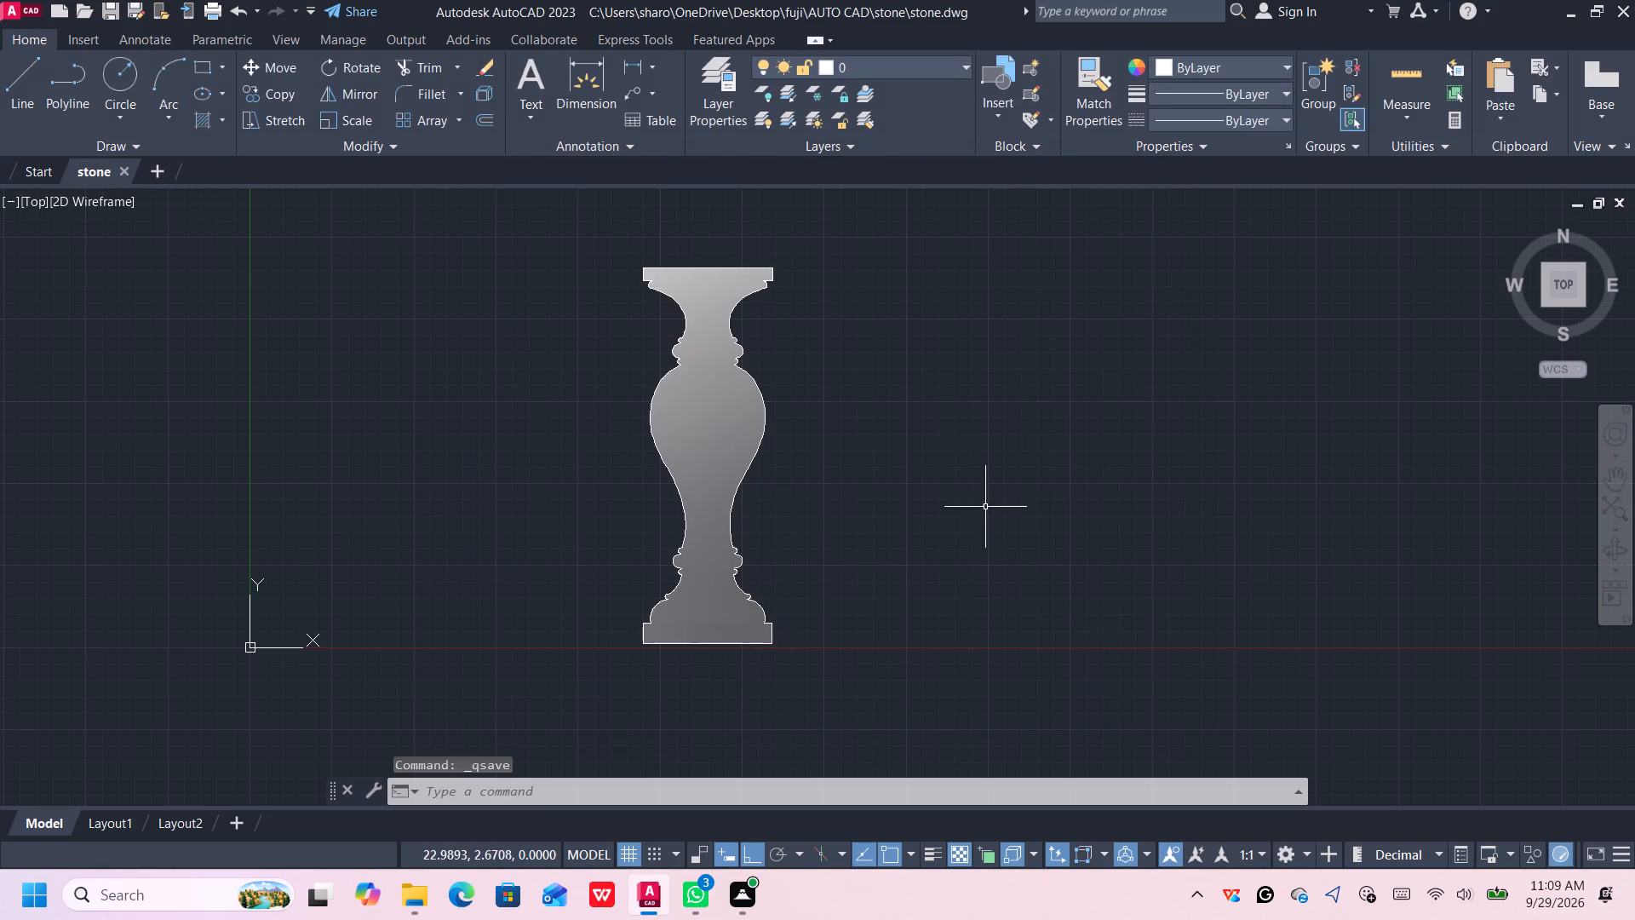
Set up a plot with DWG To PDF.pc3 on ISO A4 (210.00 x 297.00 MM) paper, in portrait orientation and centered.
key(ctrl+p)
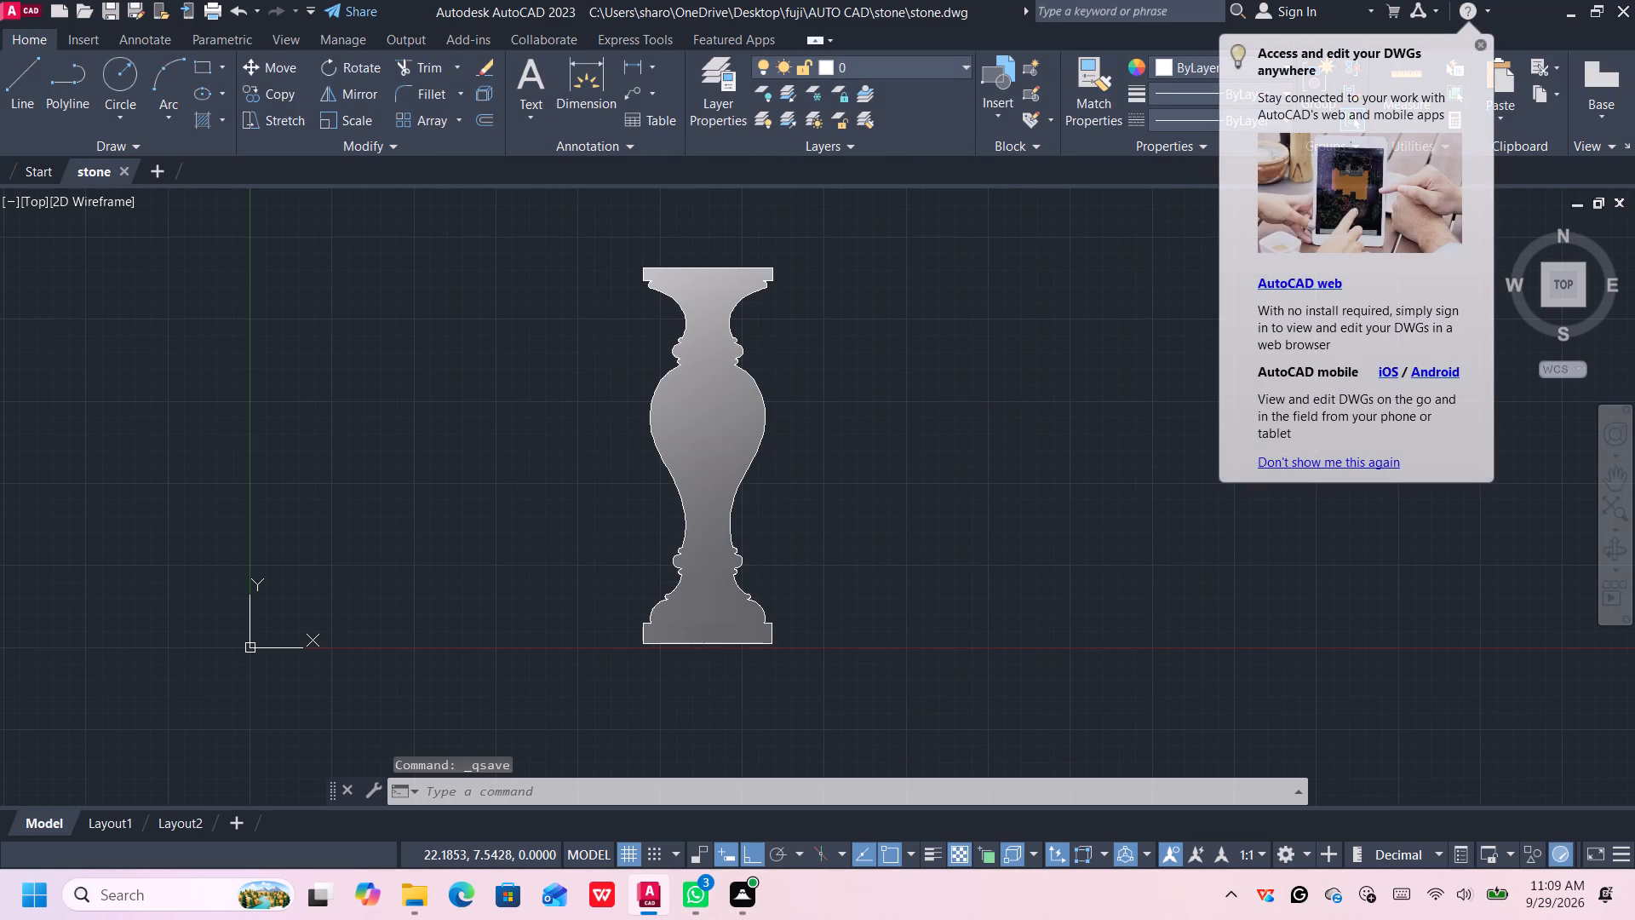
click(673, 285)
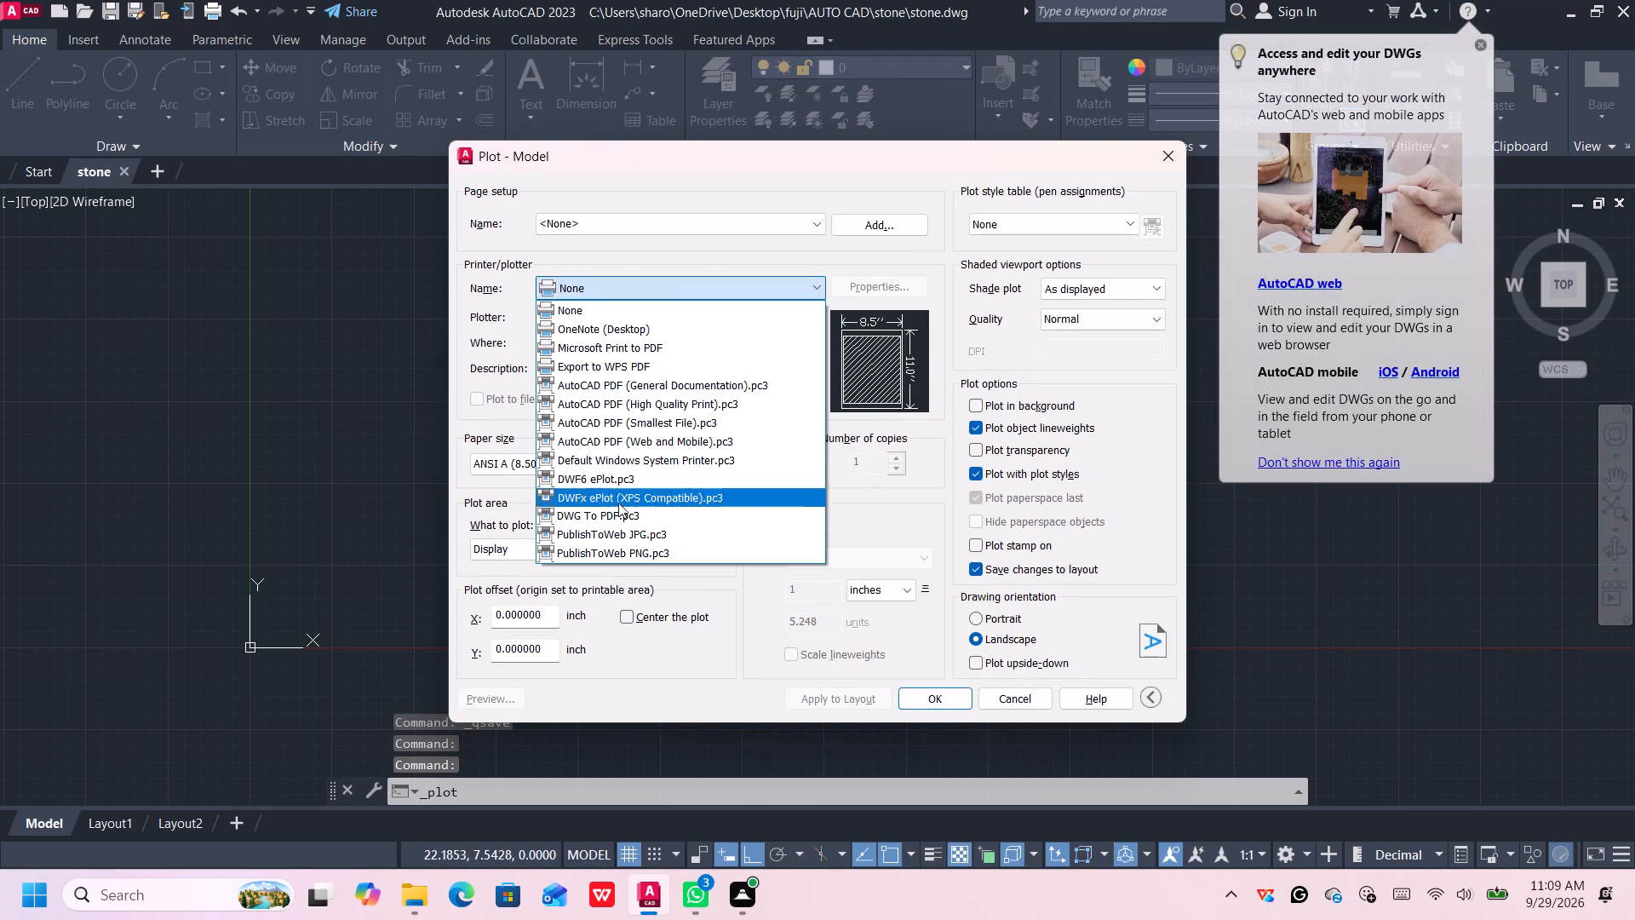
click(616, 515)
click(640, 459)
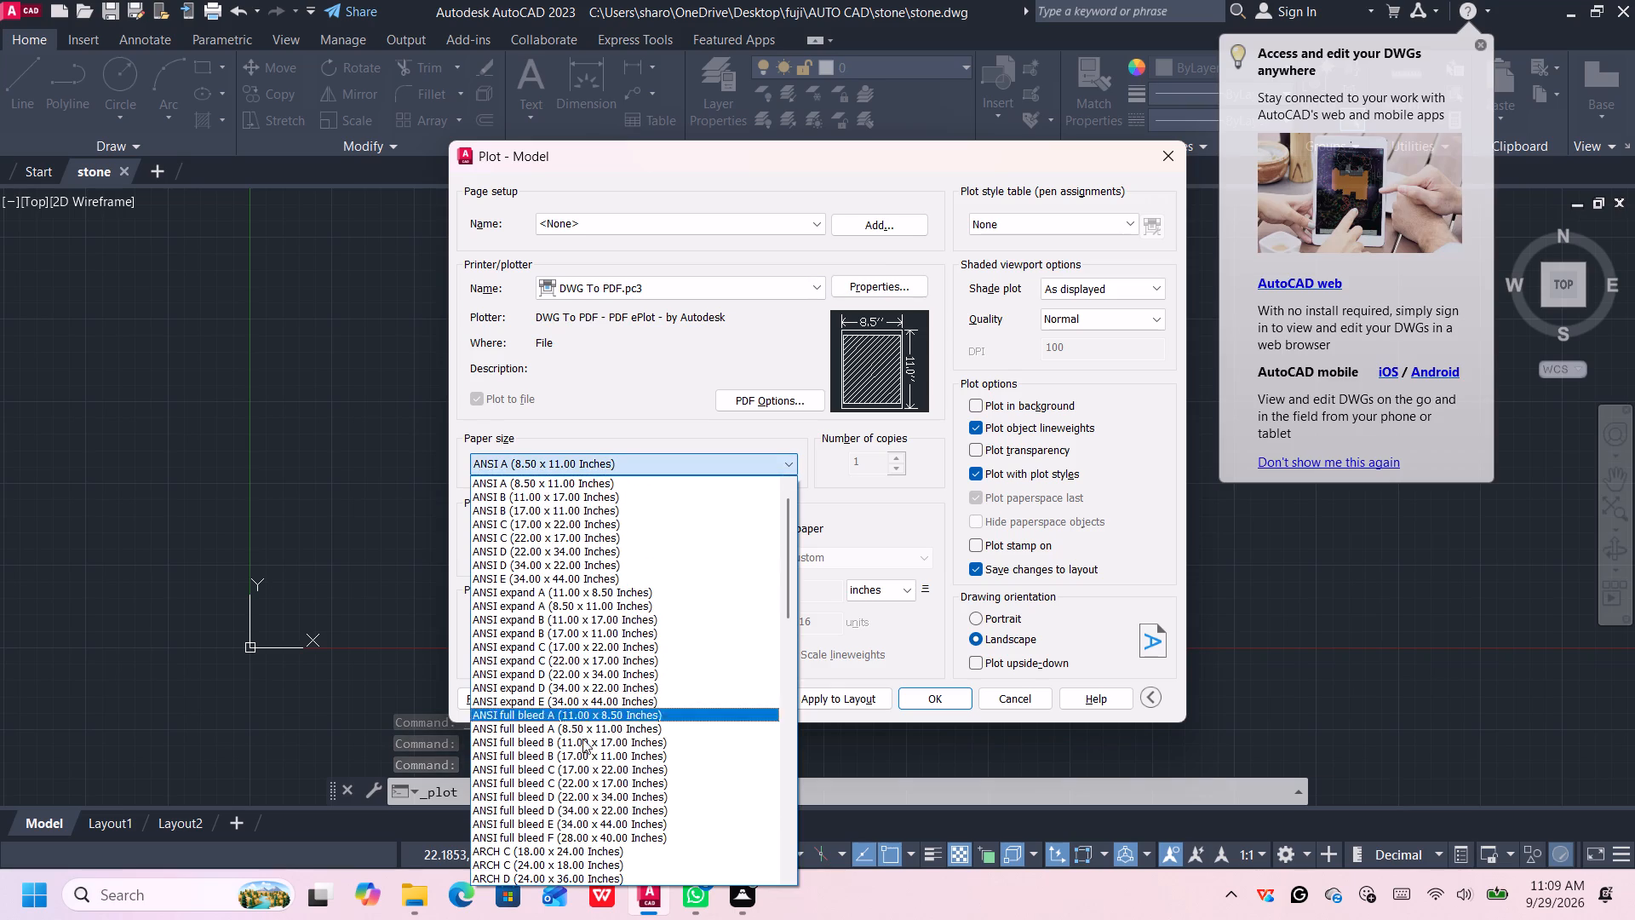
scroll(582, 738, down, 12)
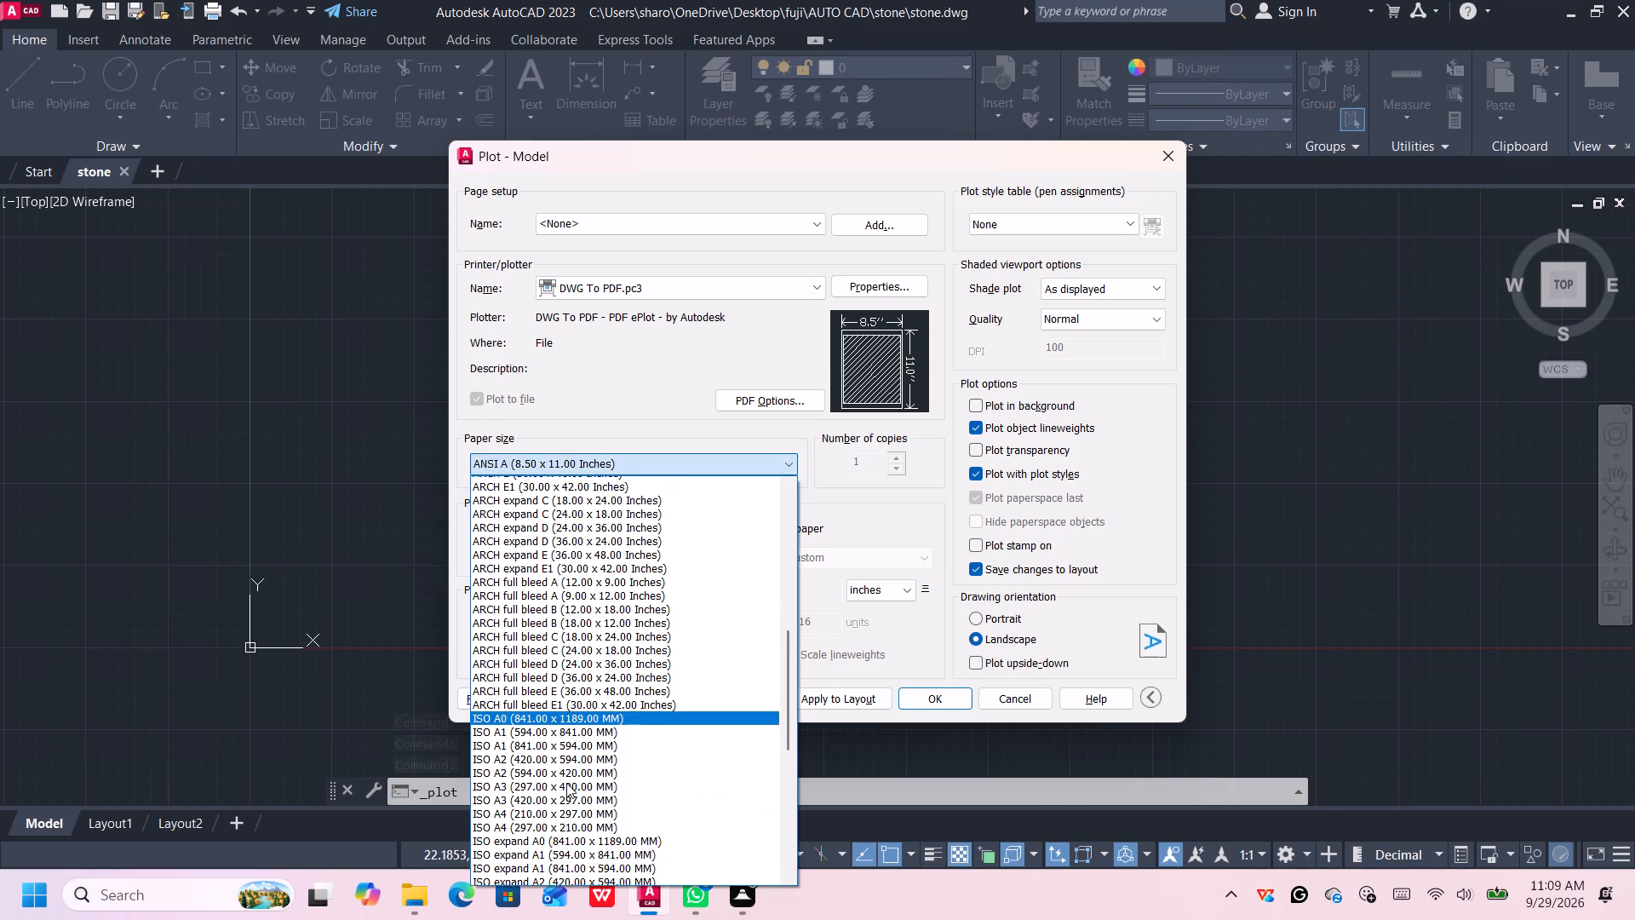
click(595, 755)
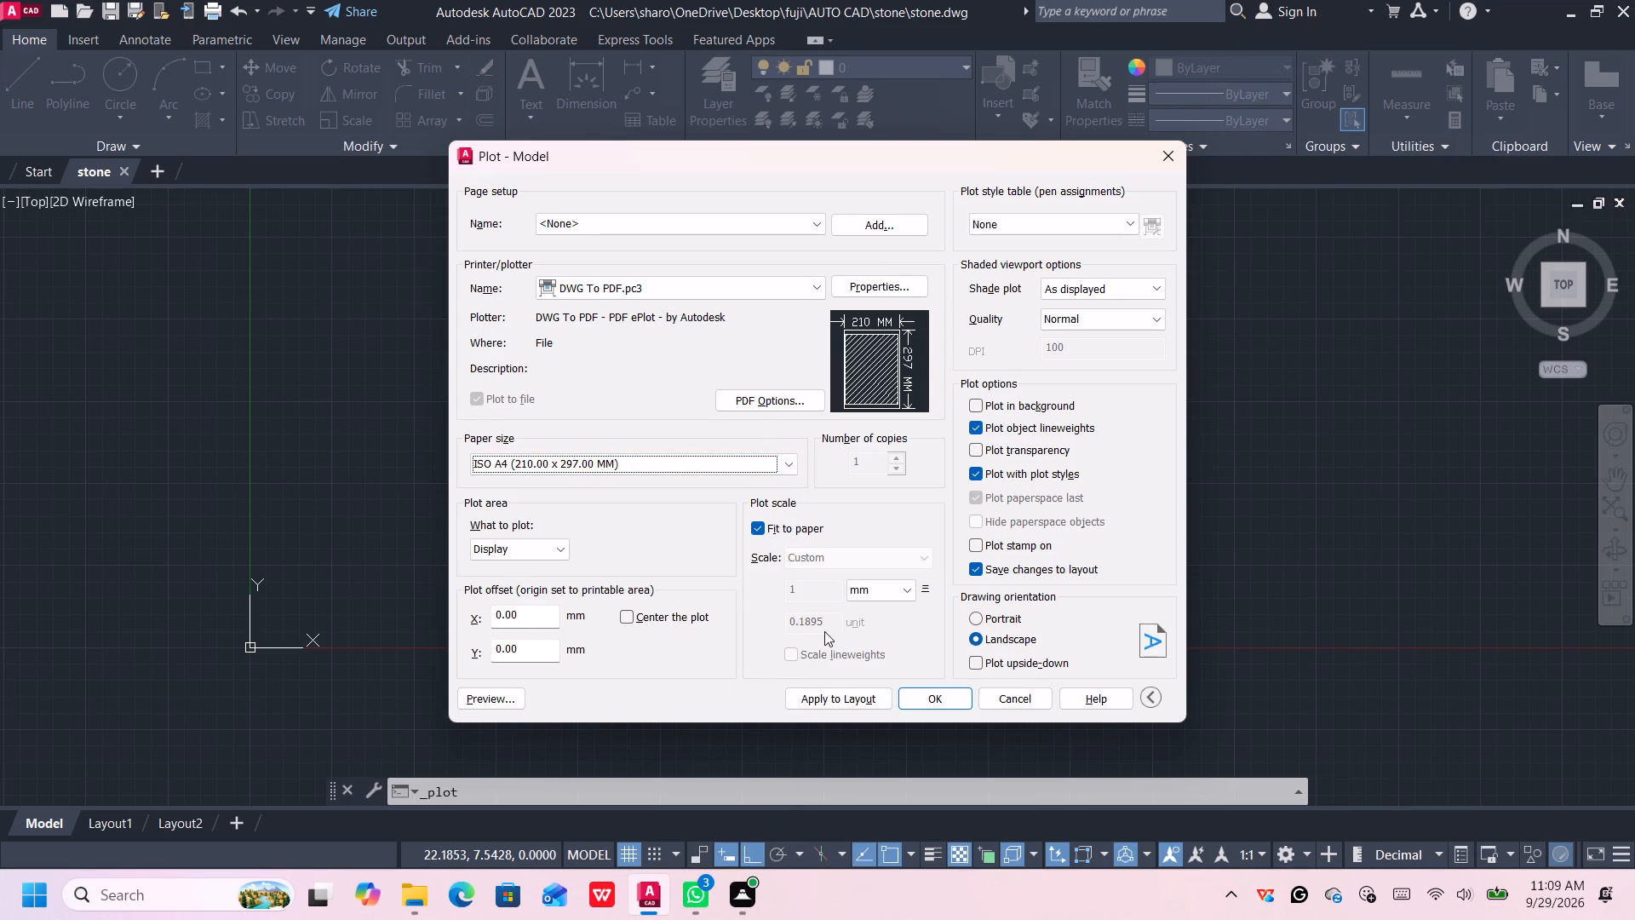
click(970, 612)
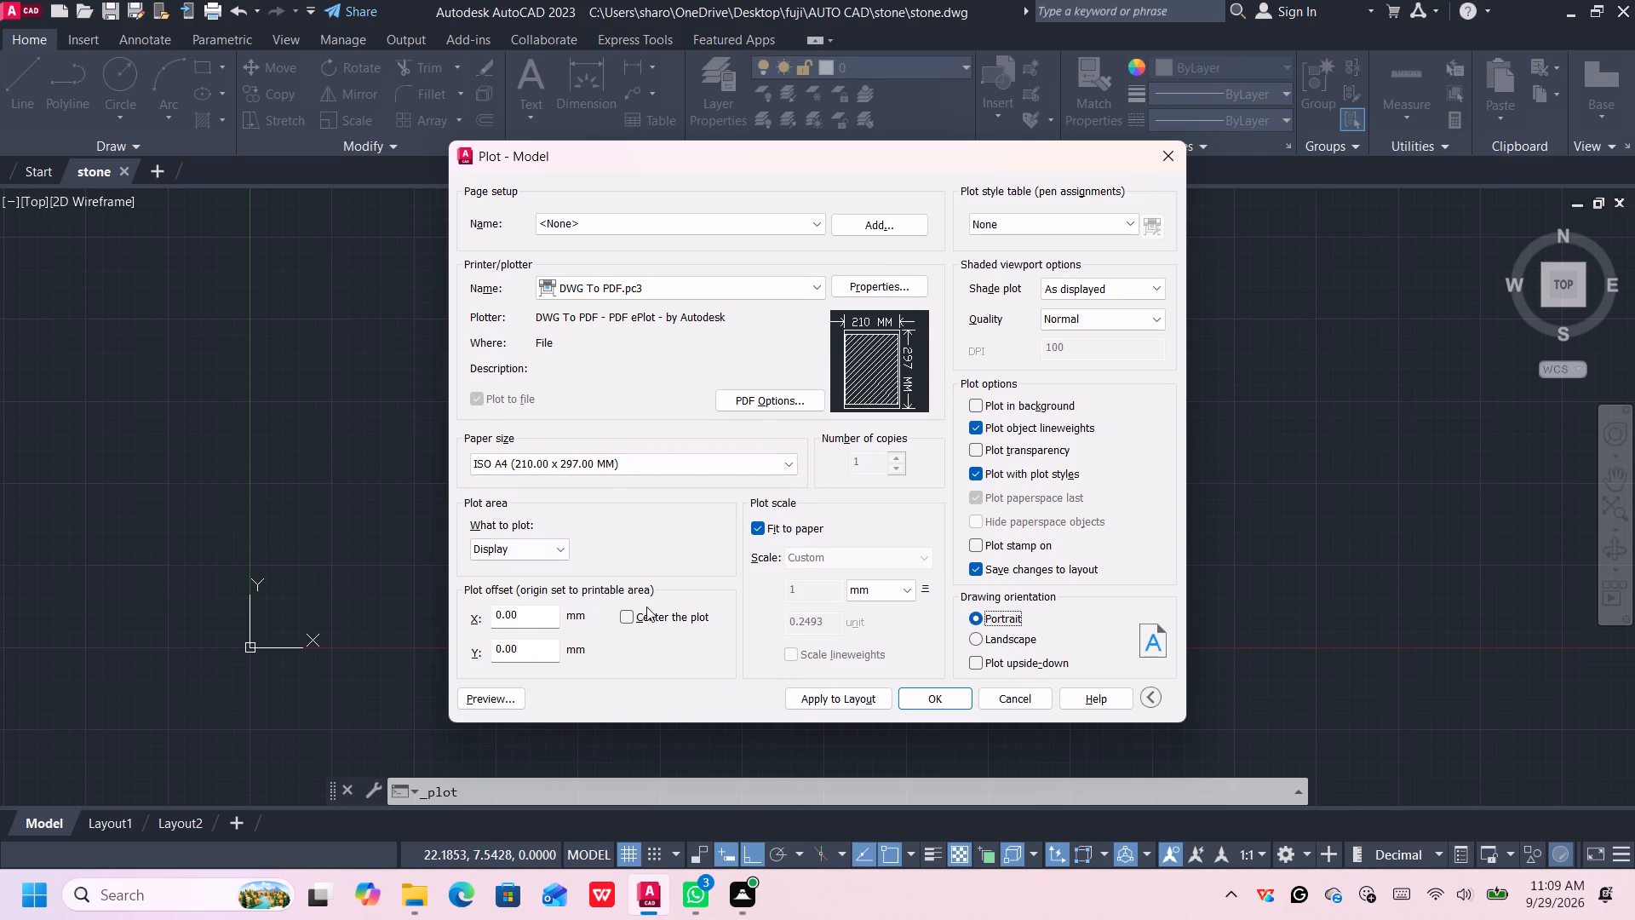
click(632, 616)
Set the plot area to a window enclosing the whole gradient-filled baluster with a margin around it.
click(559, 553)
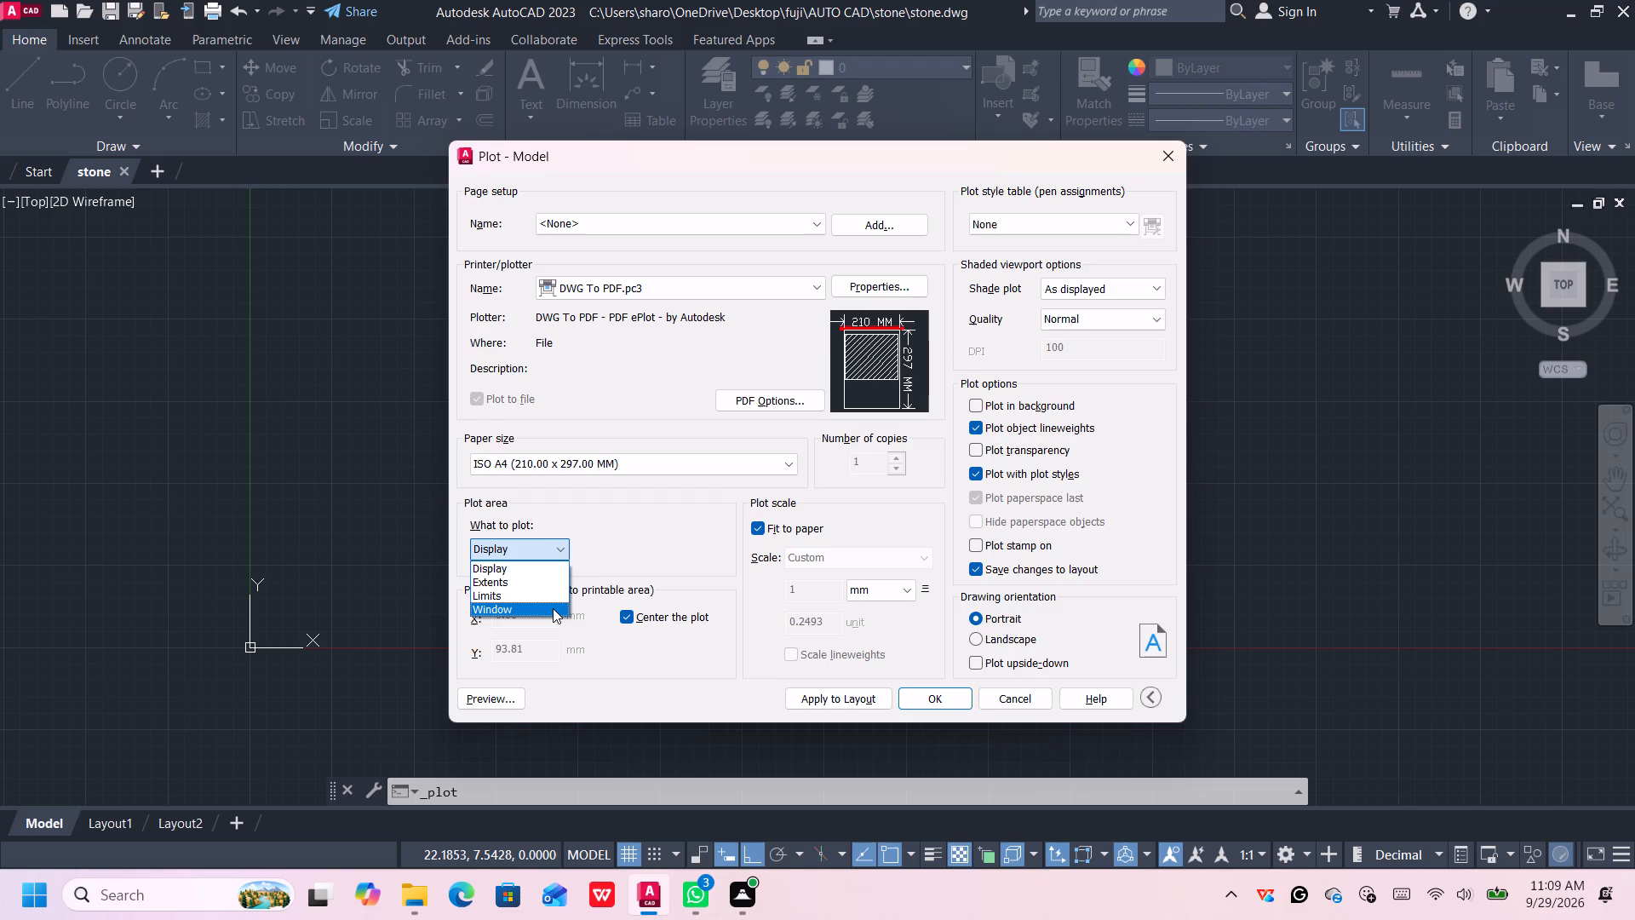
click(553, 608)
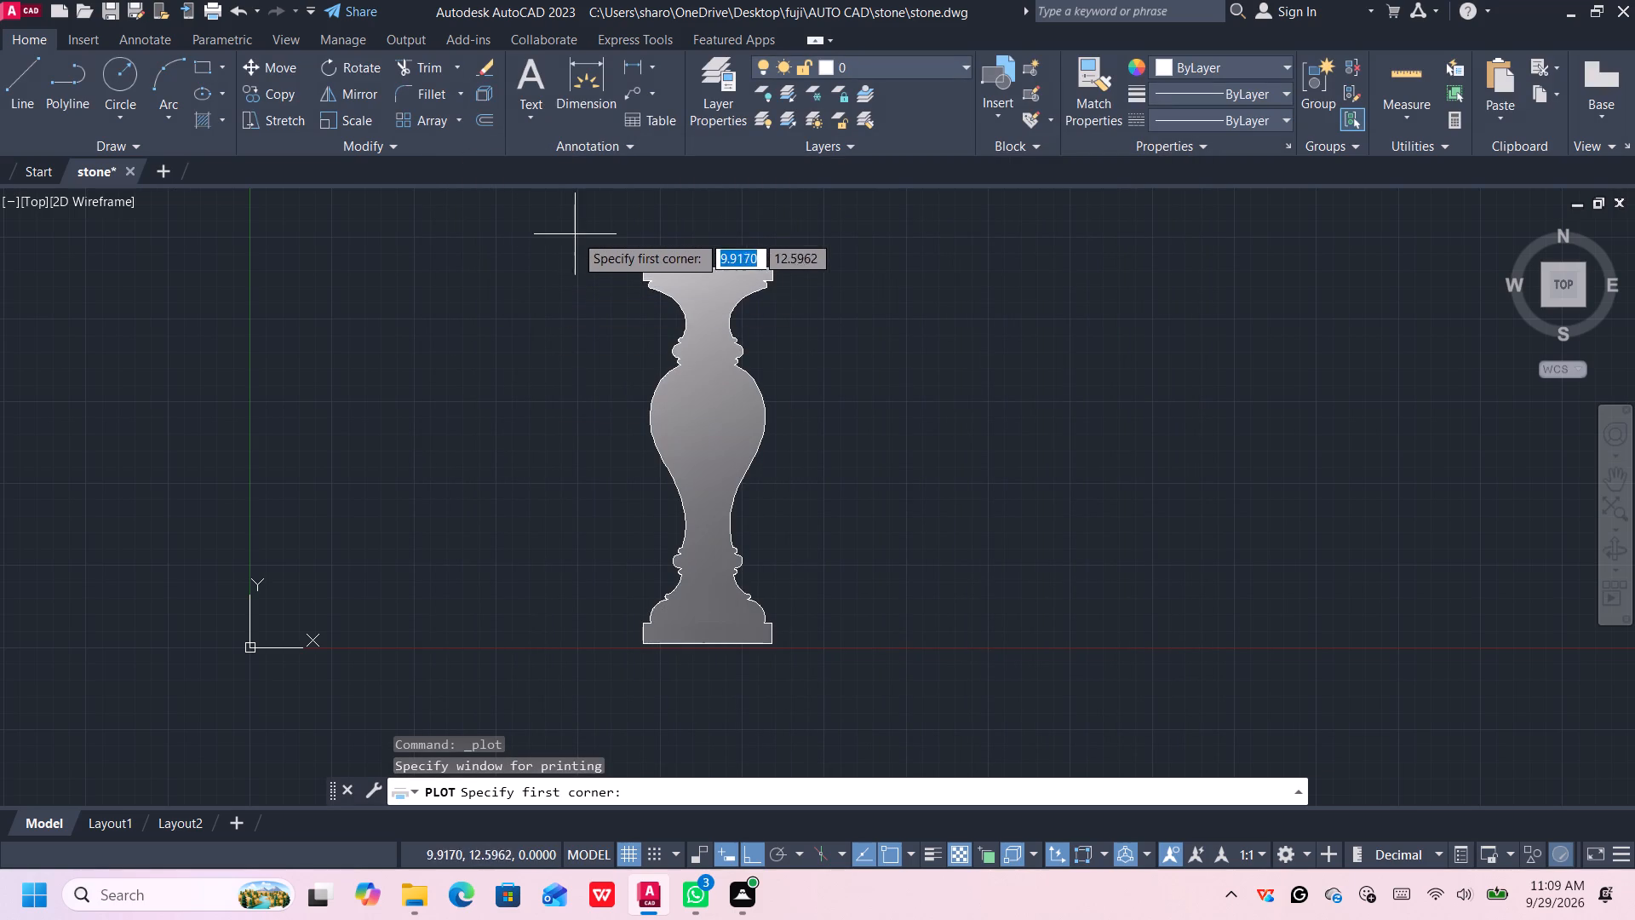
click(574, 233)
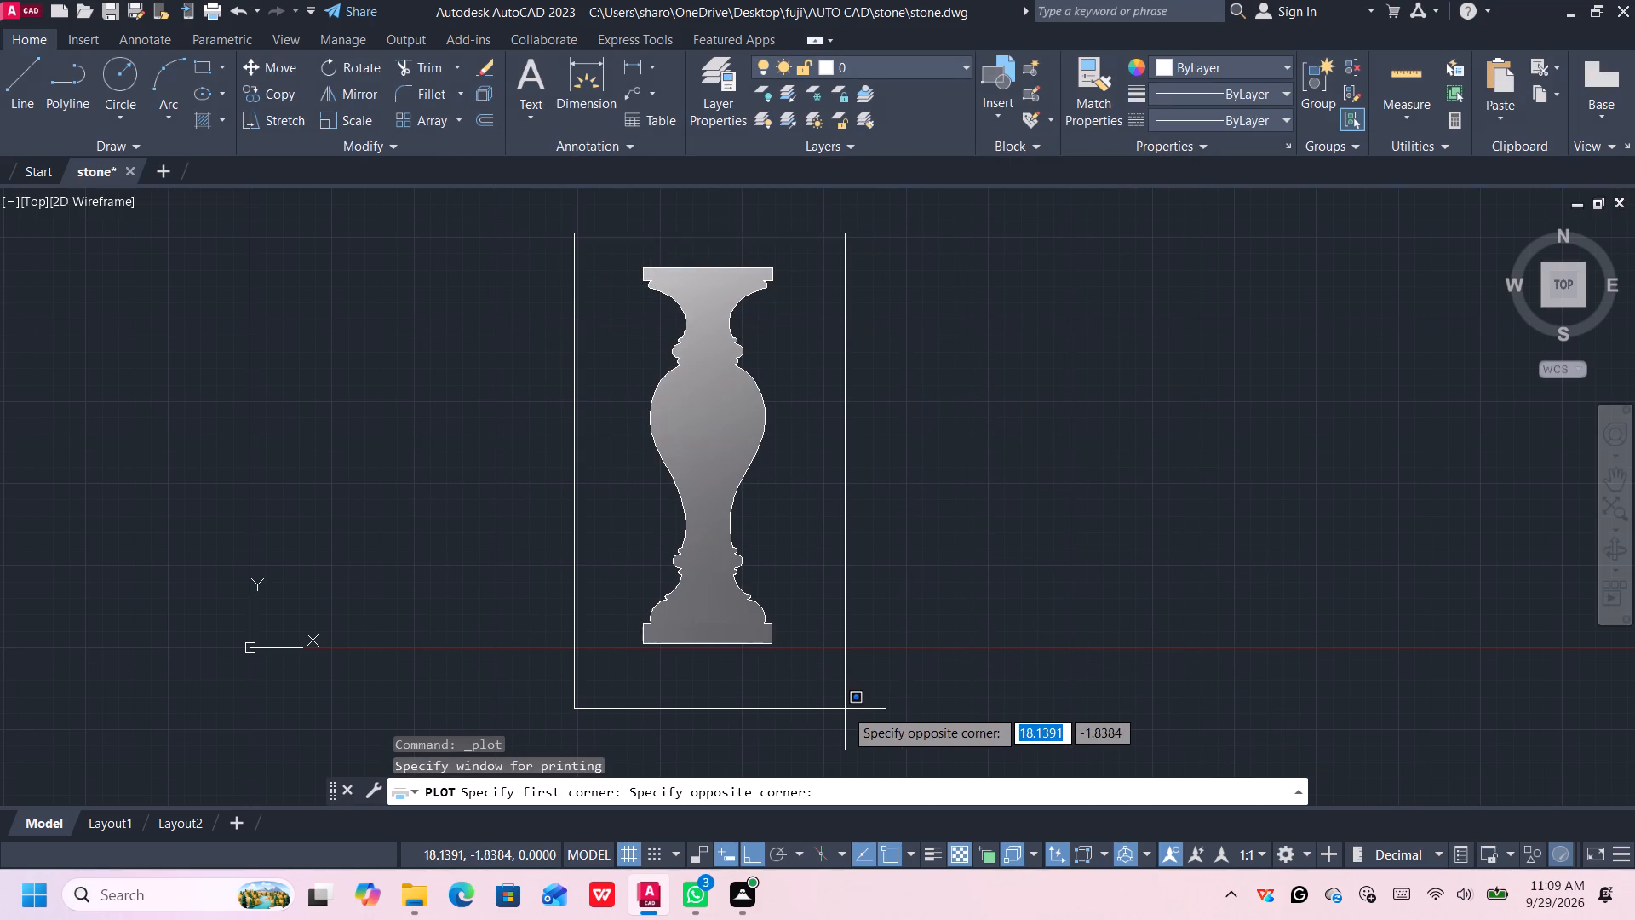
click(846, 709)
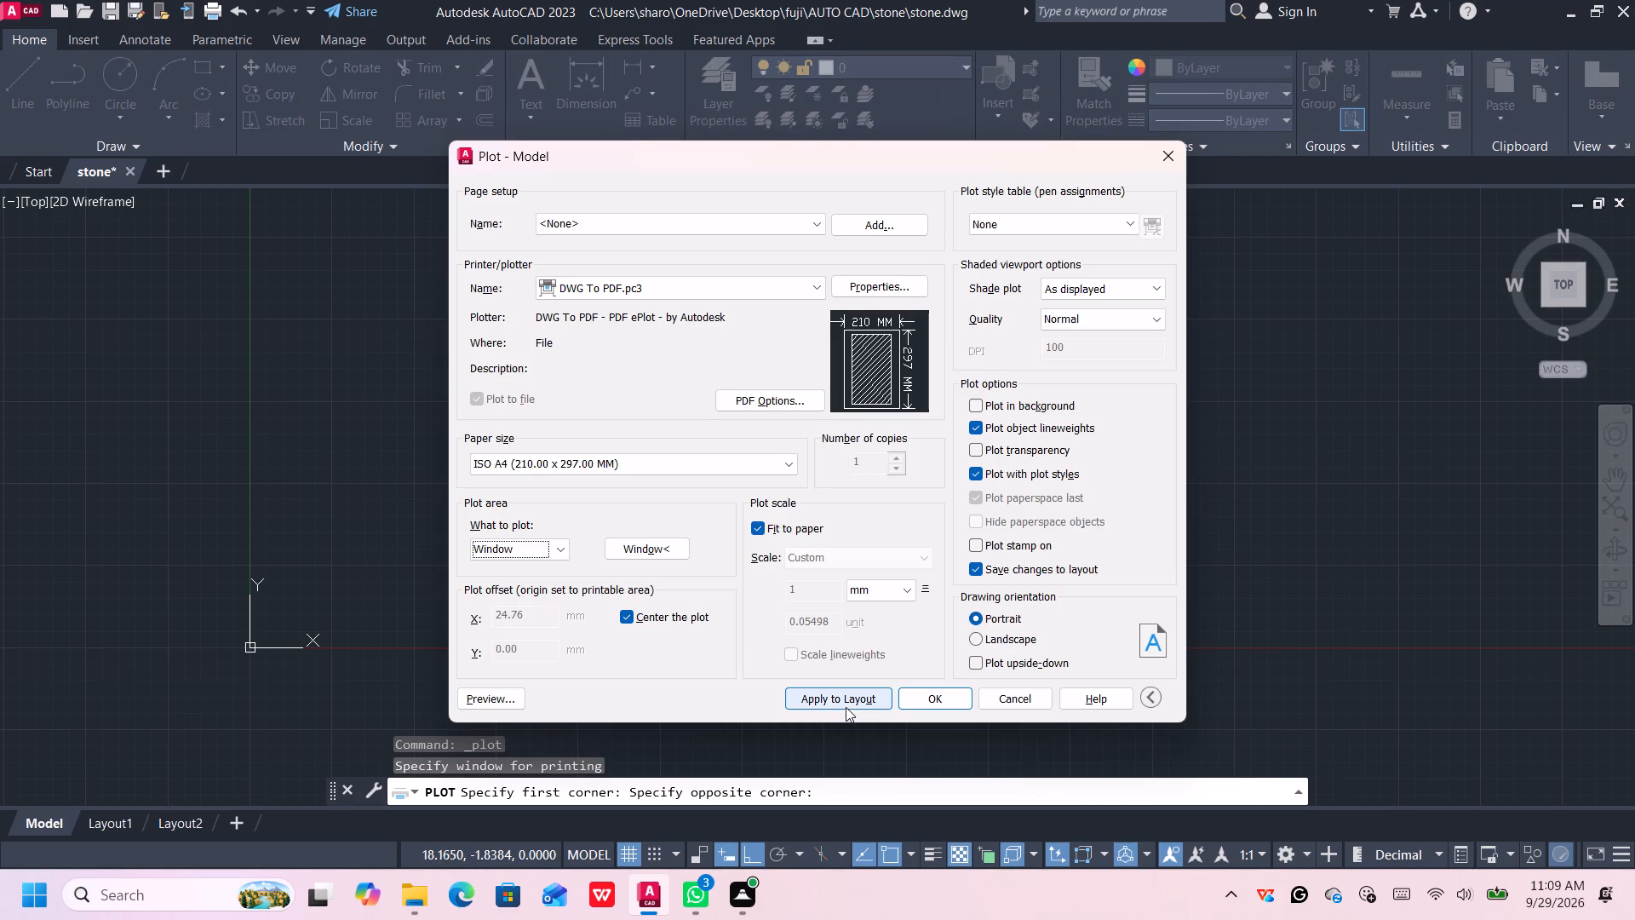
Plot the baluster to stone-Model.pdf in the stone folder and dismiss the choice of an app for opening it.
click(933, 700)
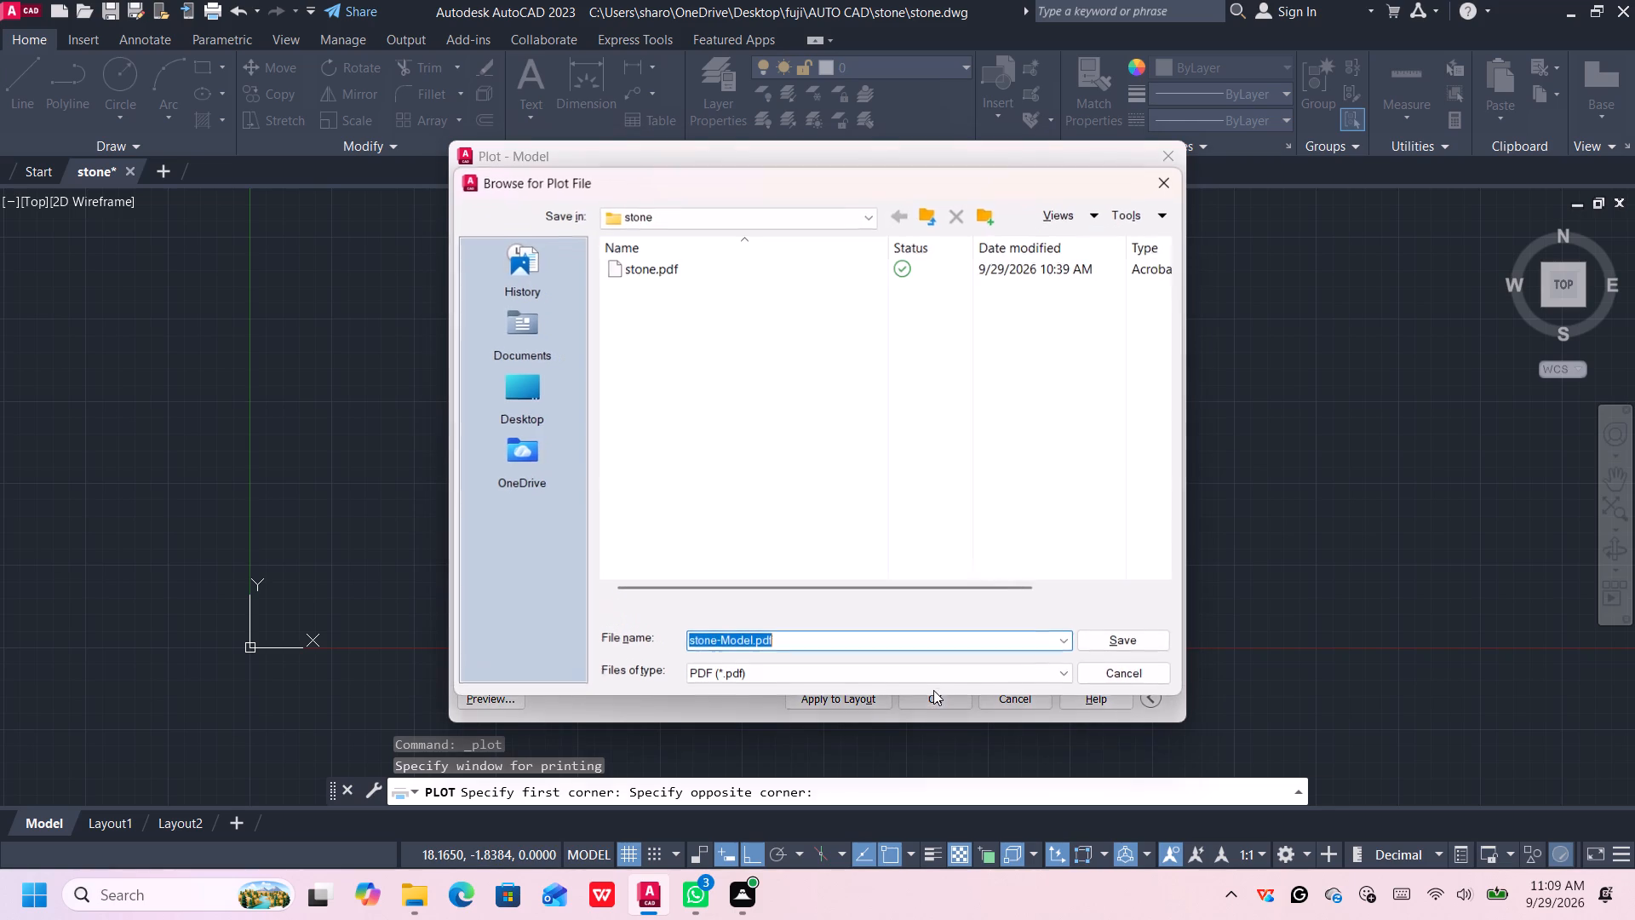
click(1128, 642)
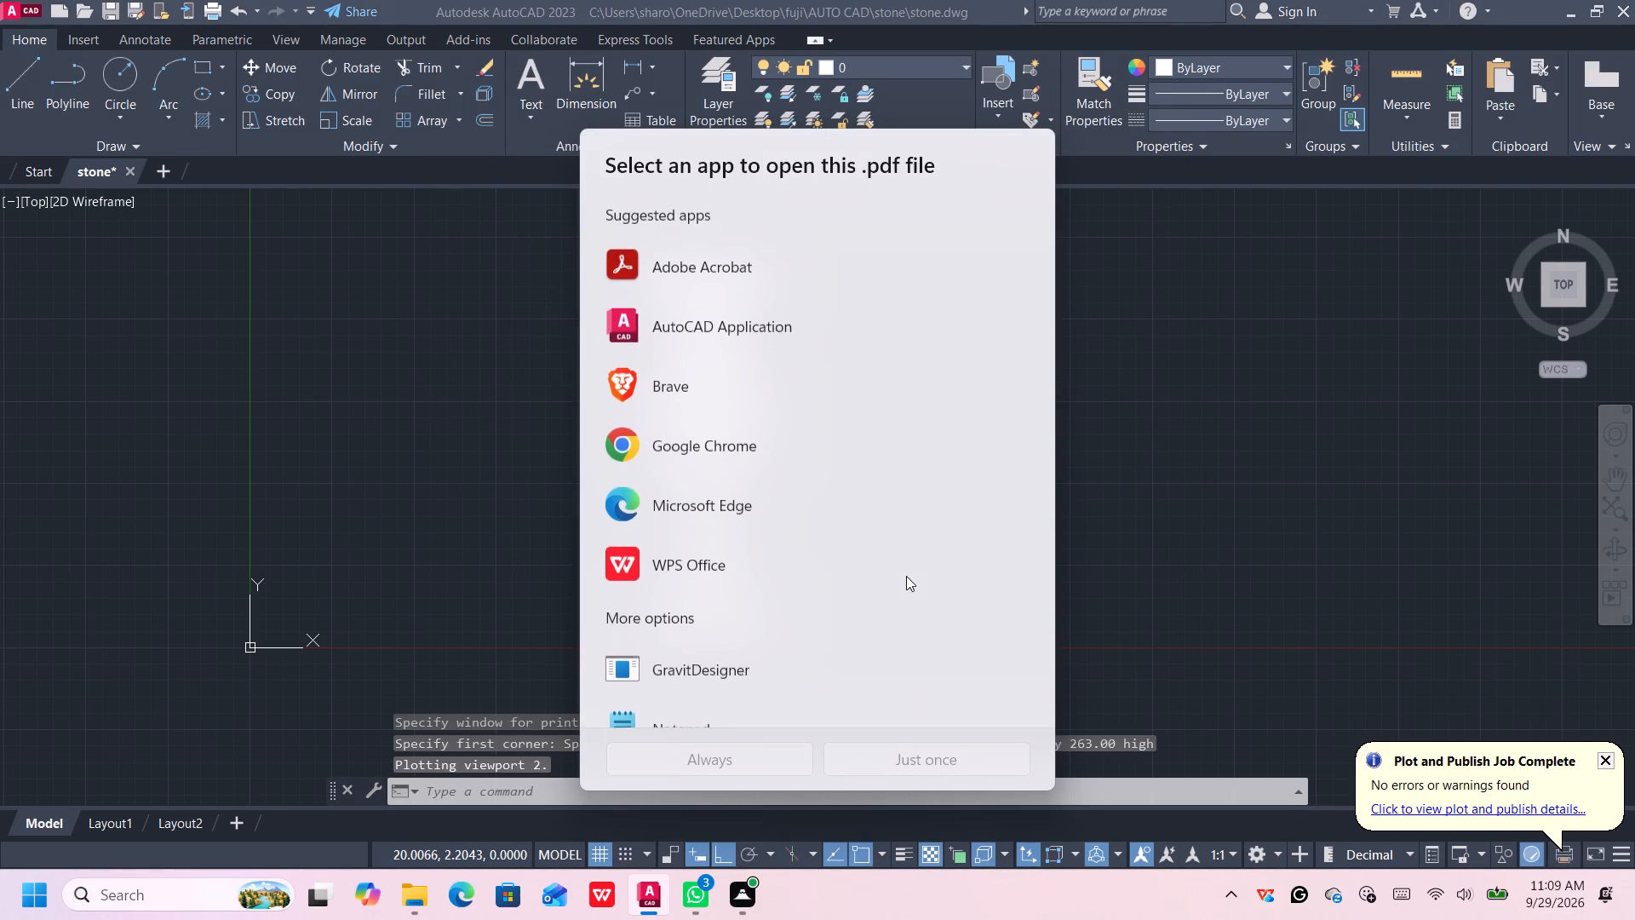
click(366, 587)
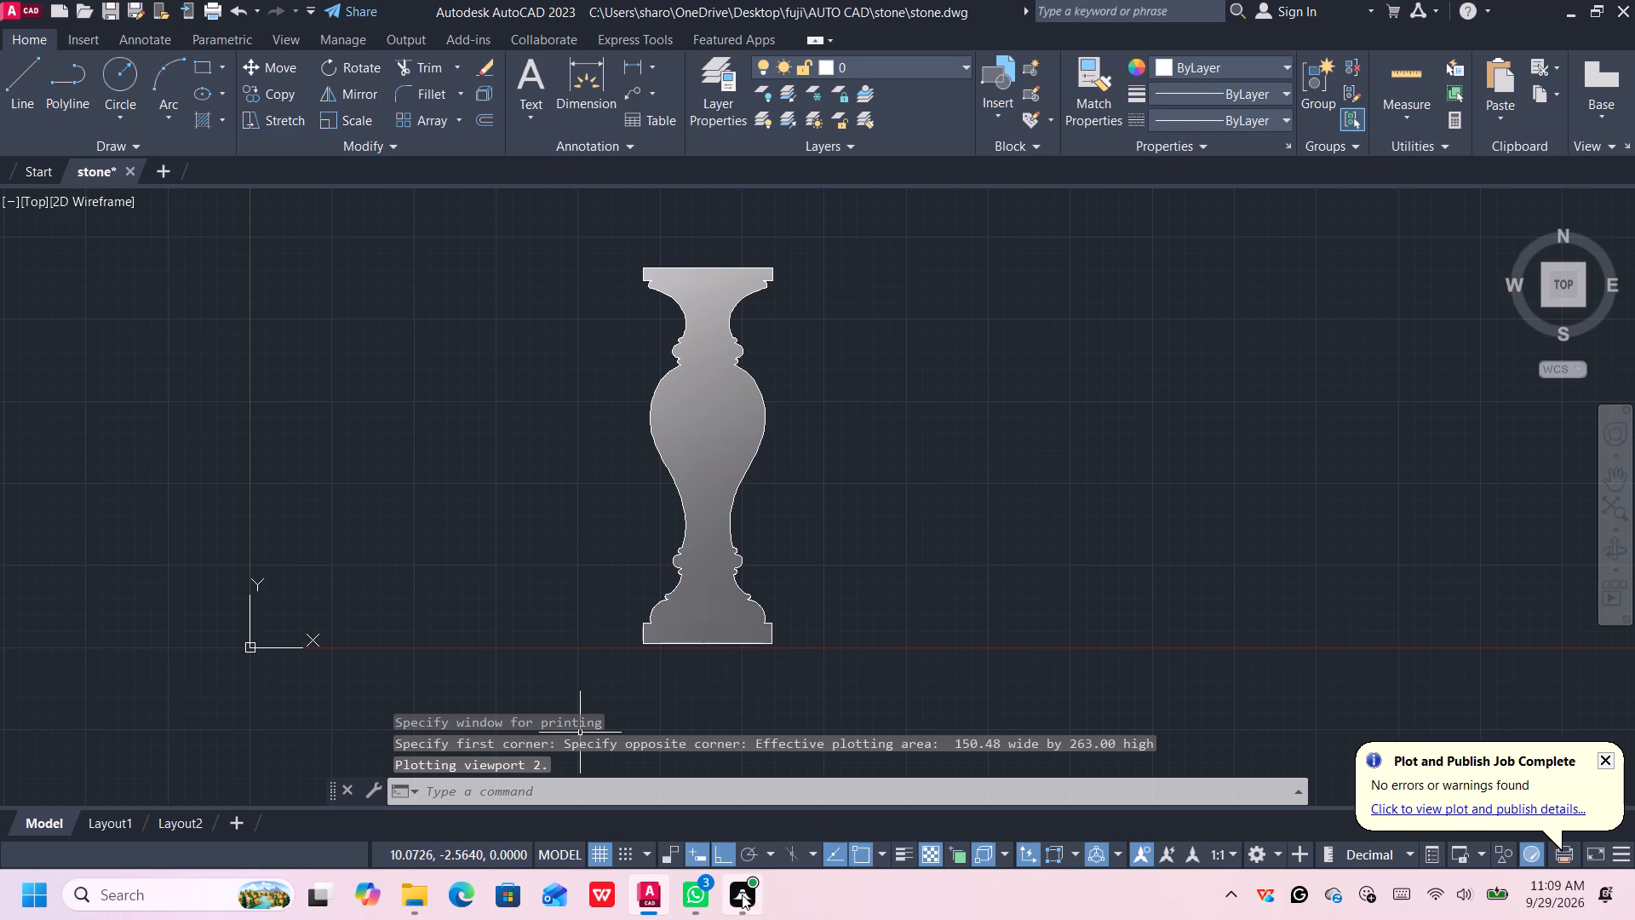